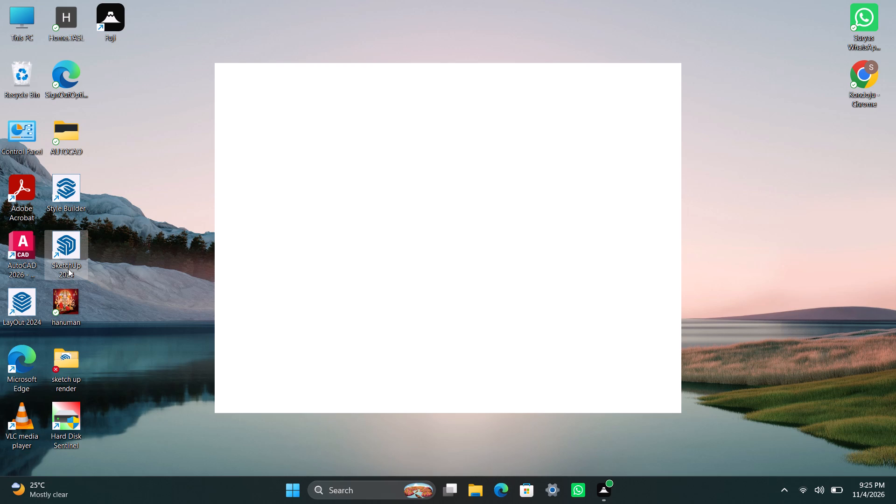
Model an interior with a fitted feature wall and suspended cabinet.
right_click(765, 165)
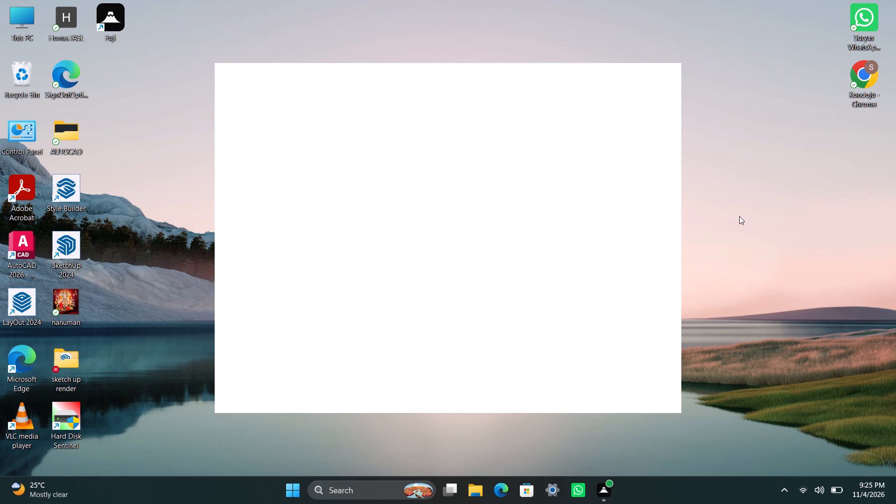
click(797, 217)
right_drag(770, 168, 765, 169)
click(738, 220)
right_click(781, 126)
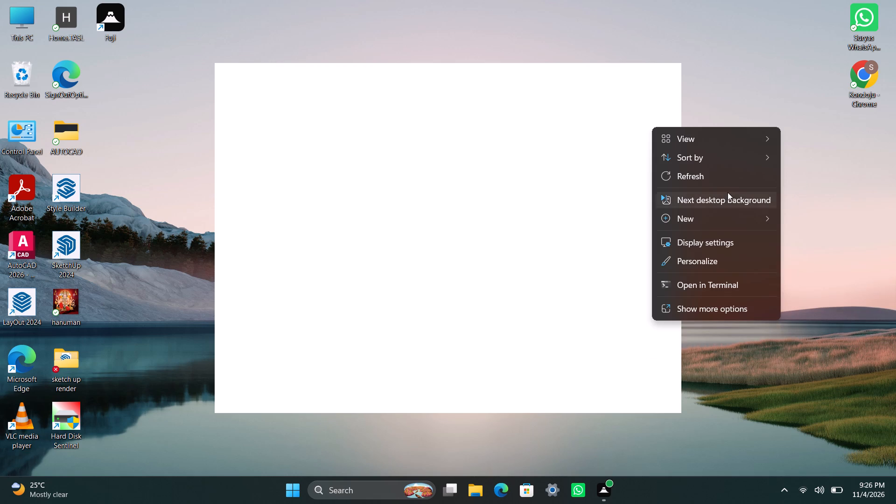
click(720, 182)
Launch SketchUp 2024 from the desktop.
double_click(79, 243)
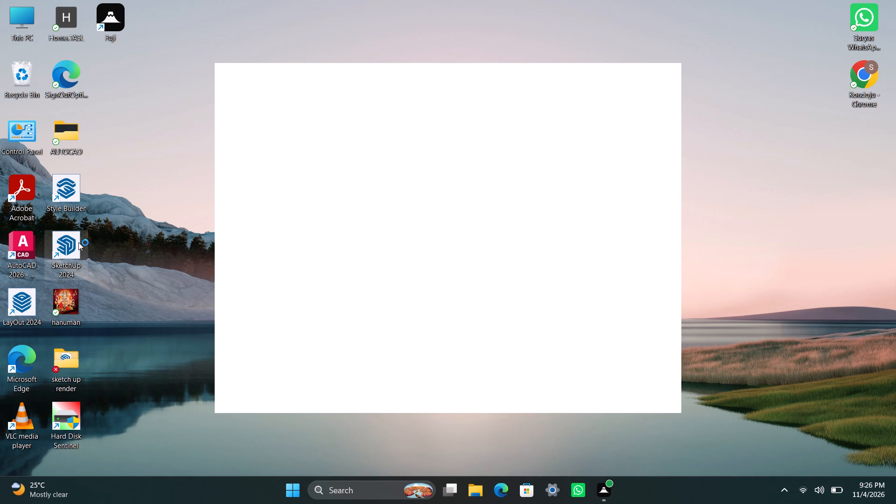
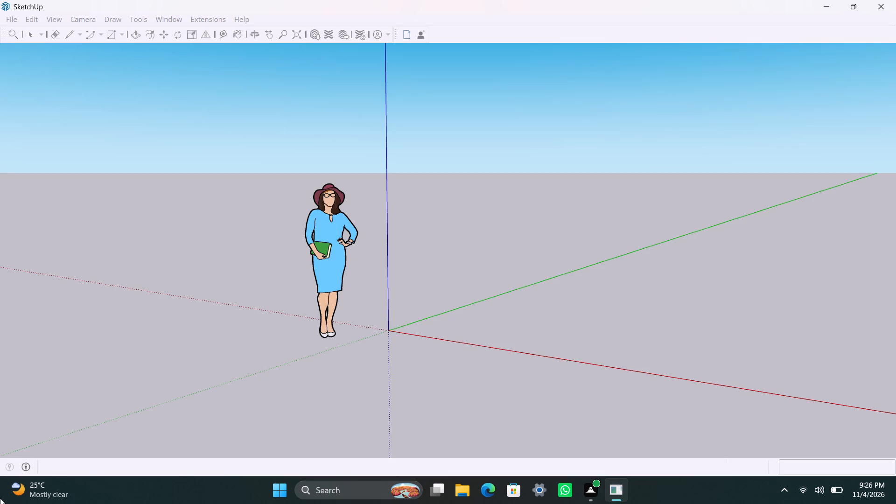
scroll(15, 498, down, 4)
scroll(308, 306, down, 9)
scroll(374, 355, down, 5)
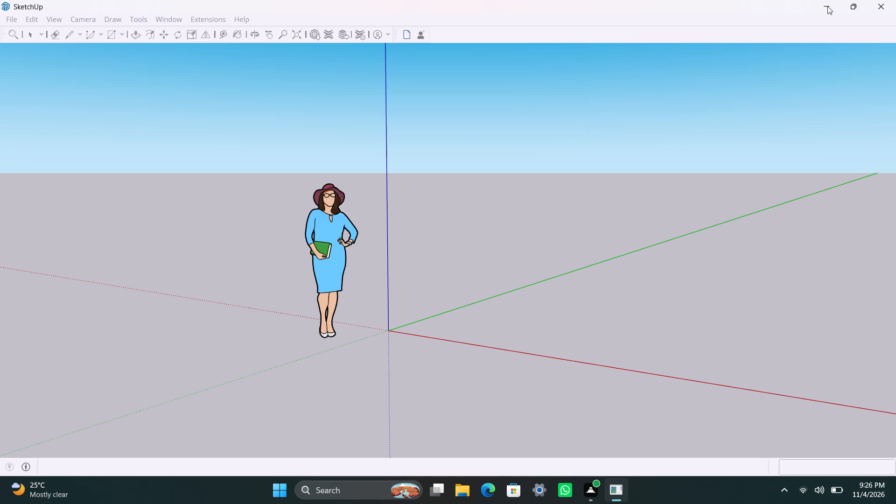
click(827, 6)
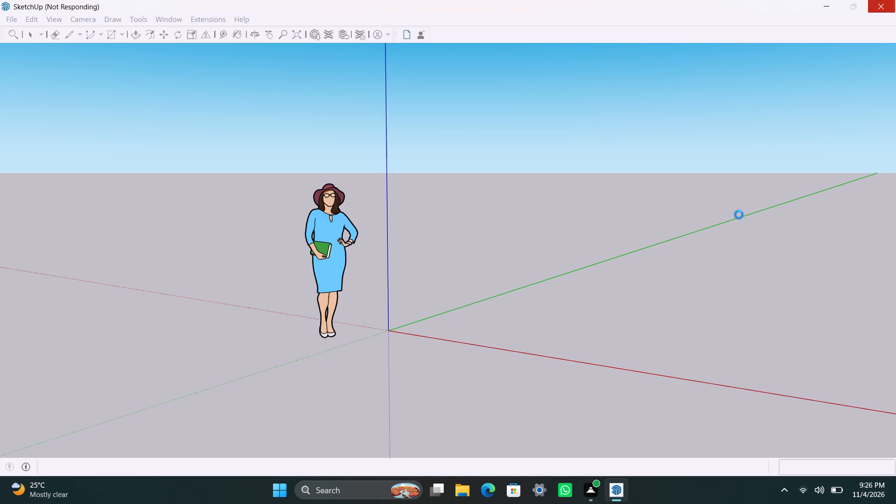
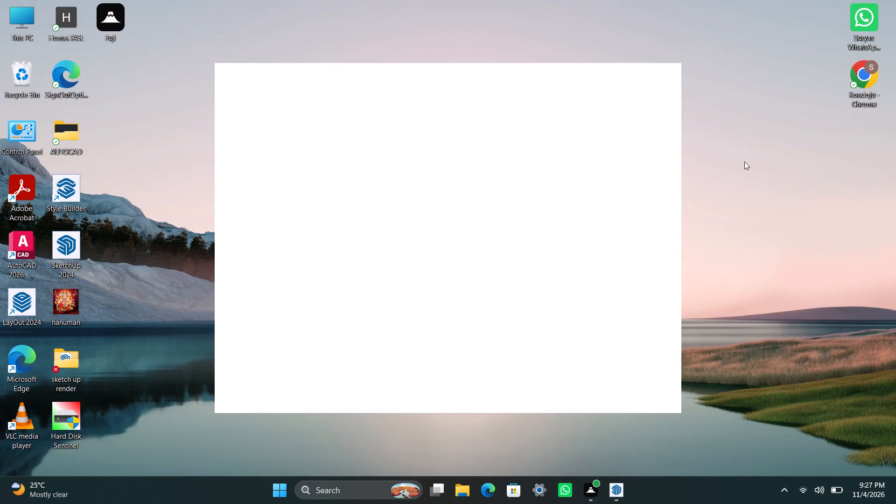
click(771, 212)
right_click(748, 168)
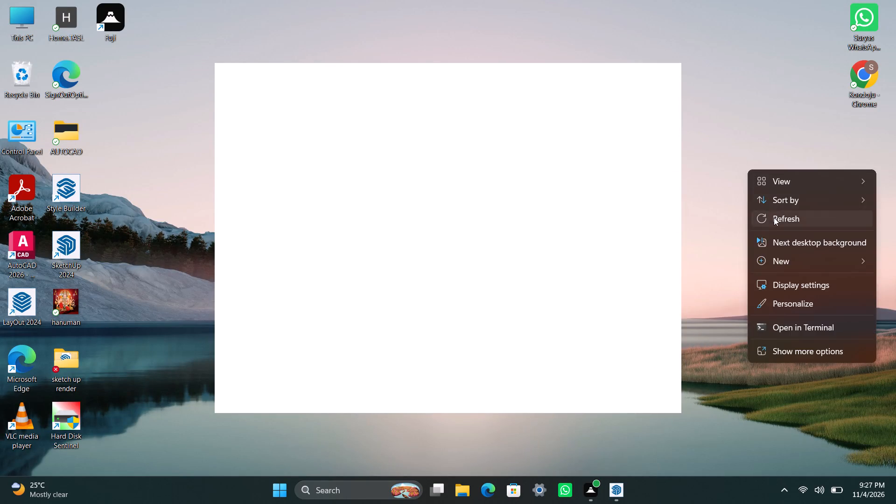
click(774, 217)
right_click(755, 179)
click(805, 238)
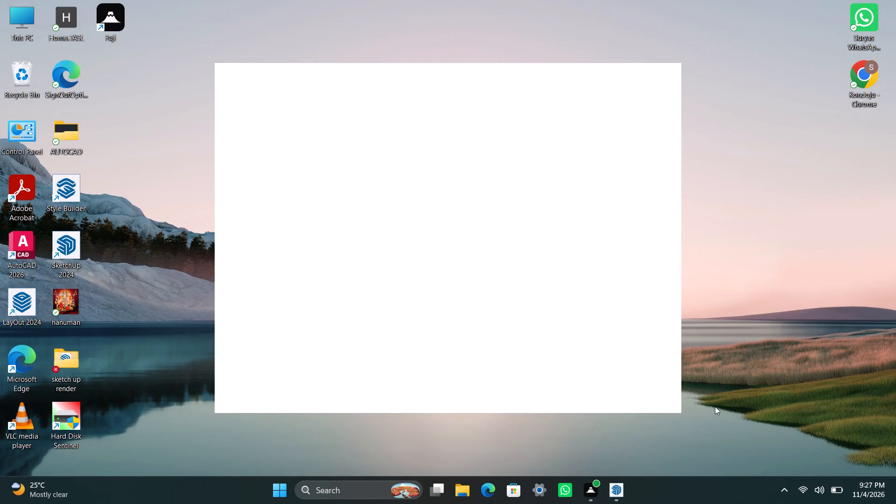
Switch to the untitled model in SketchUp.
drag(631, 486, 626, 490)
click(626, 490)
Draw a closed 15' by 10' rectangular floor outline with the Line tool, its long sides parallel to the red axis.
scroll(400, 313, down, 6)
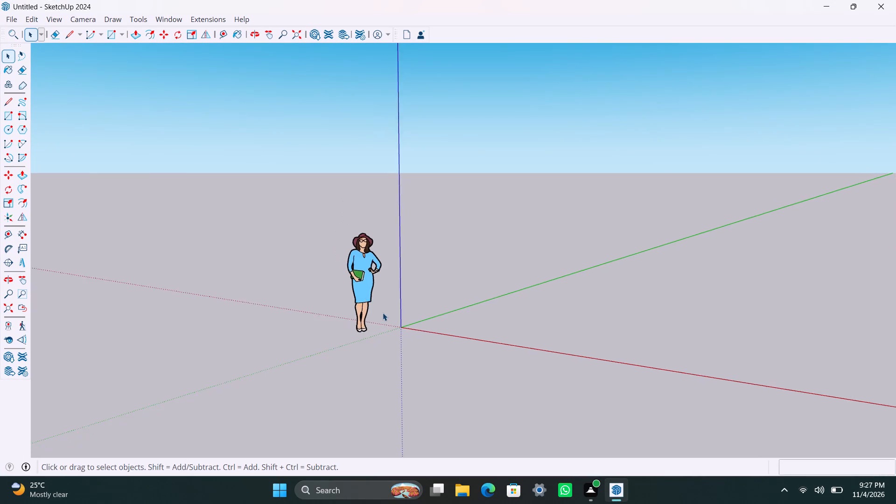
scroll(383, 313, down, 3)
middle_drag(363, 350, 503, 363)
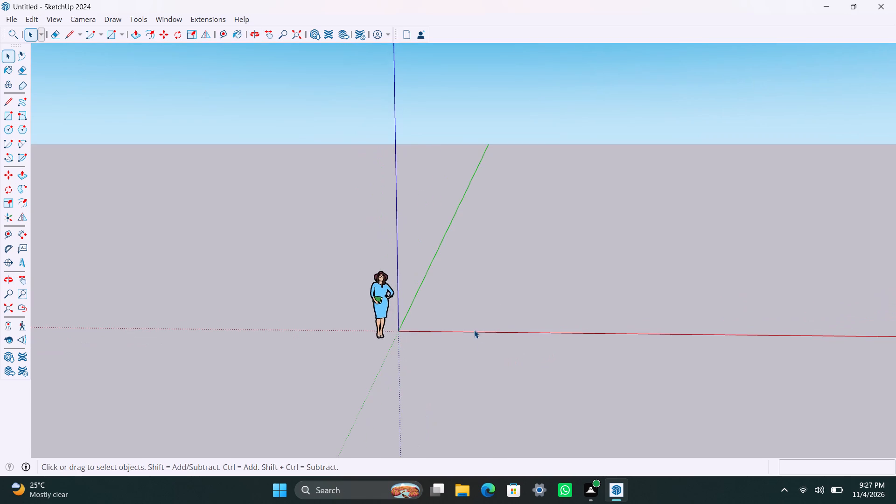
scroll(474, 329, up, 6)
shift+middle_drag(431, 311, 370, 311)
scroll(359, 361, up, 3)
middle_drag(408, 375, 435, 380)
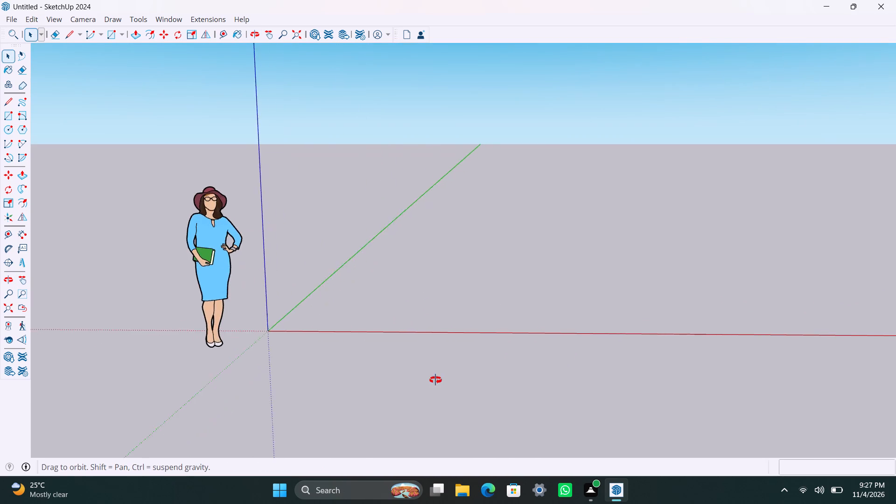
middle_drag(435, 380, 465, 371)
scroll(396, 314, up, 3)
shift+middle_drag(445, 301, 419, 299)
scroll(413, 313, up, 2)
key(l)
click(323, 317)
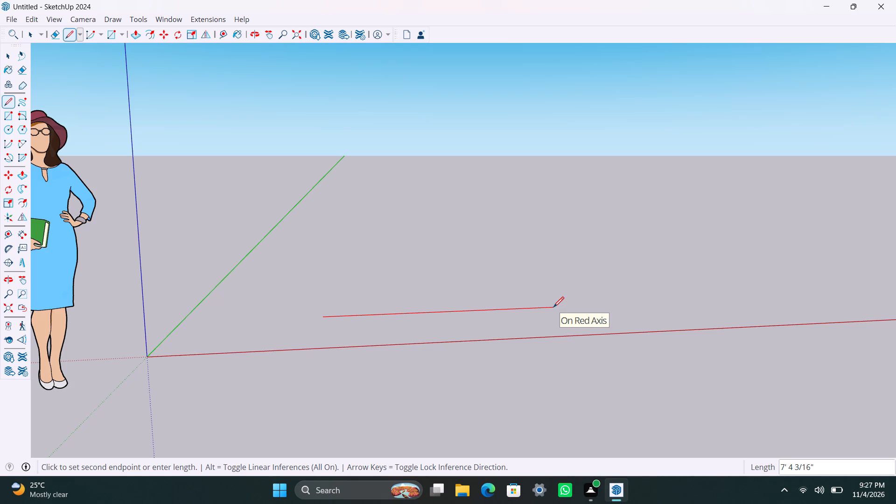
text(15')
key(Return)
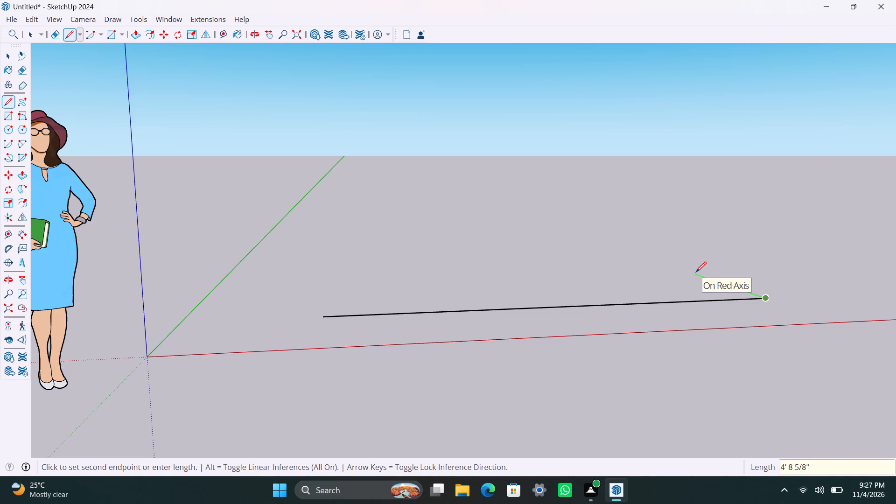
text(10')
key(Return)
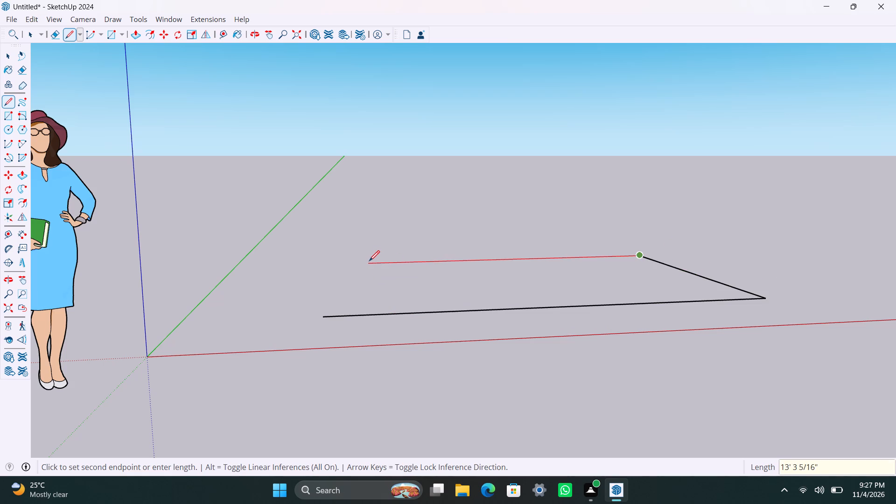
text(15')
key(Return)
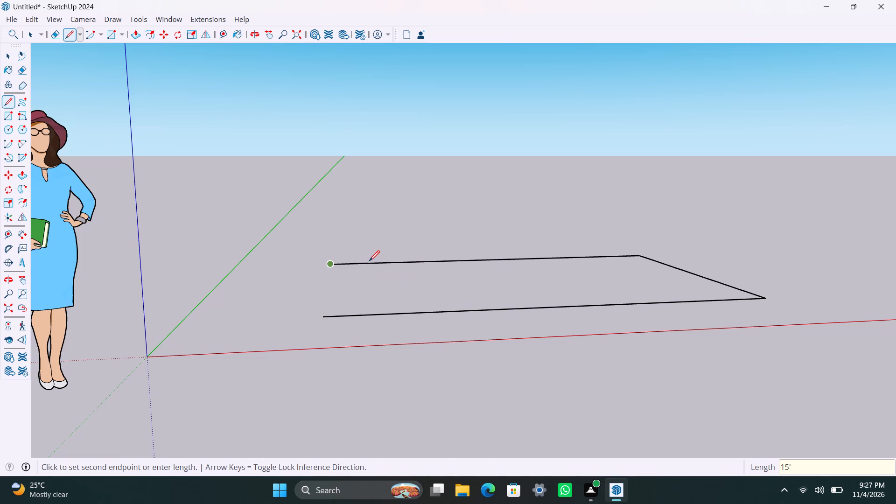
click(326, 316)
key(space)
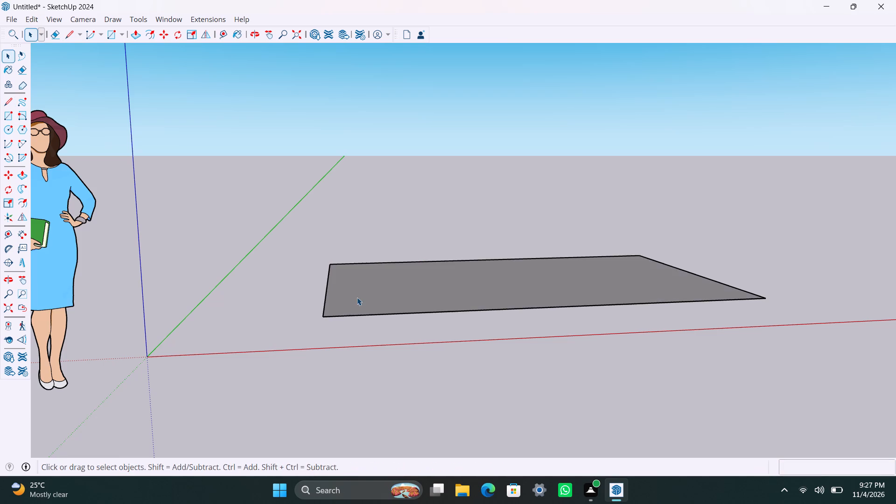
Make a group from the rectangular floor face and its bounding edges.
scroll(392, 289, down, 4)
middle_drag(449, 263, 402, 369)
double_click(409, 272)
right_click(410, 271)
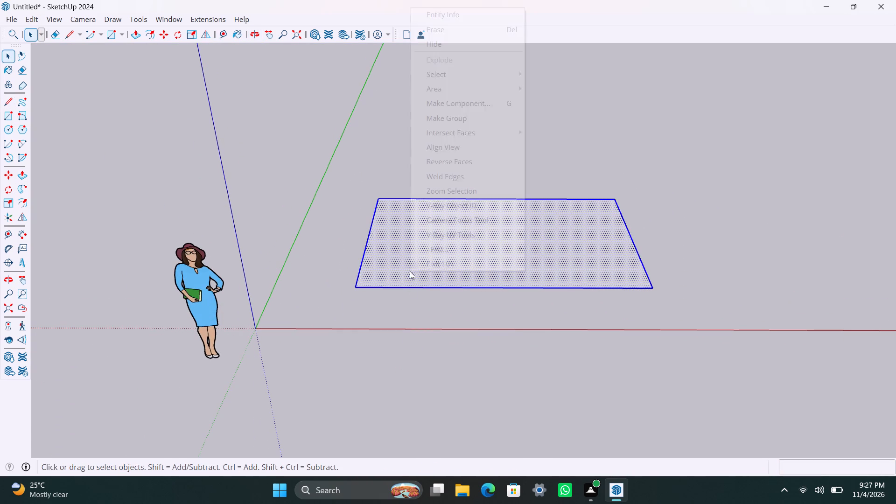
click(490, 111)
Open the floor group for editing and offset the face's outline inward by 4.5".
scroll(388, 287, up, 3)
triple_click(380, 267)
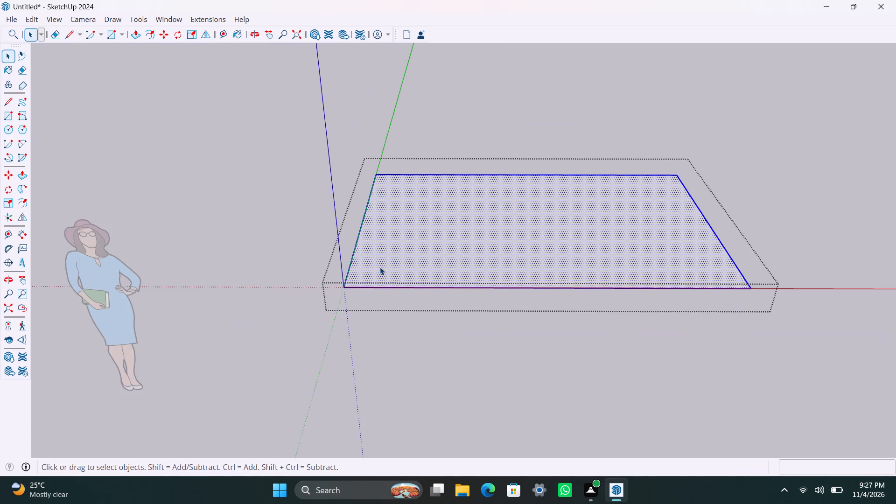
key(f)
click(376, 260)
text(4.5")
key(Return)
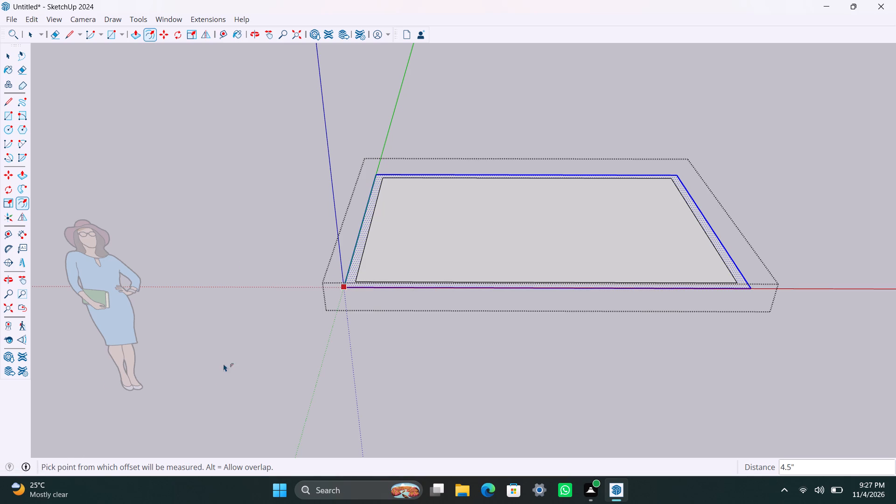
Move the front inner offset edge onto the outer front edge, leaving a three-sided wall strip.
key(space)
scroll(391, 289, up, 3)
middle_drag(410, 282, 371, 386)
scroll(490, 324, up, 3)
click(496, 306)
key(m)
click(495, 306)
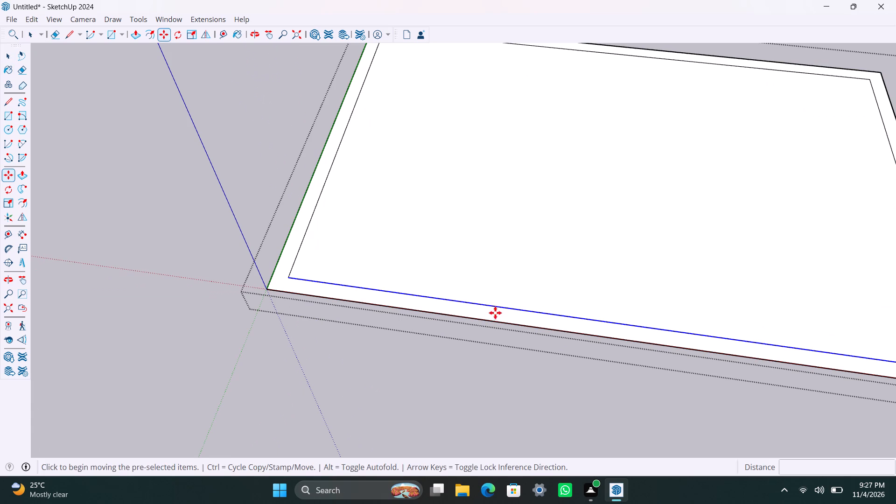
click(497, 320)
key(space)
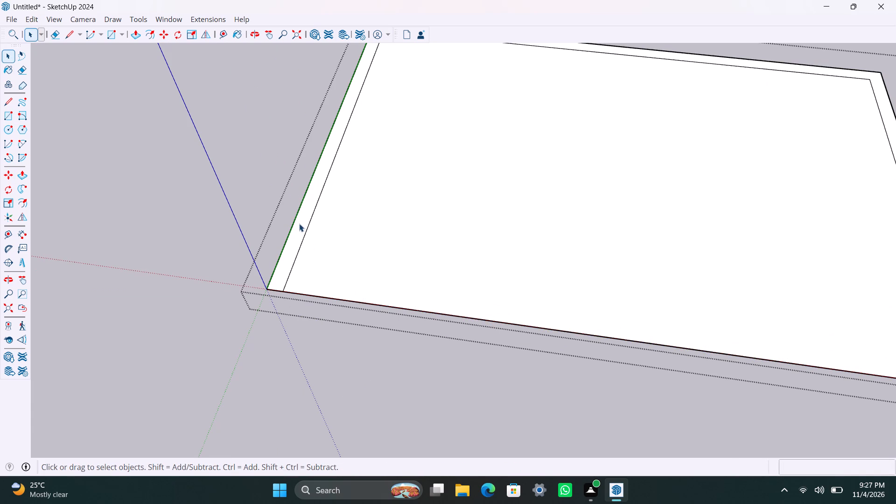
Push/Pull the three-sided wall strip up 10' to form the room walls.
click(299, 224)
key(p)
click(302, 226)
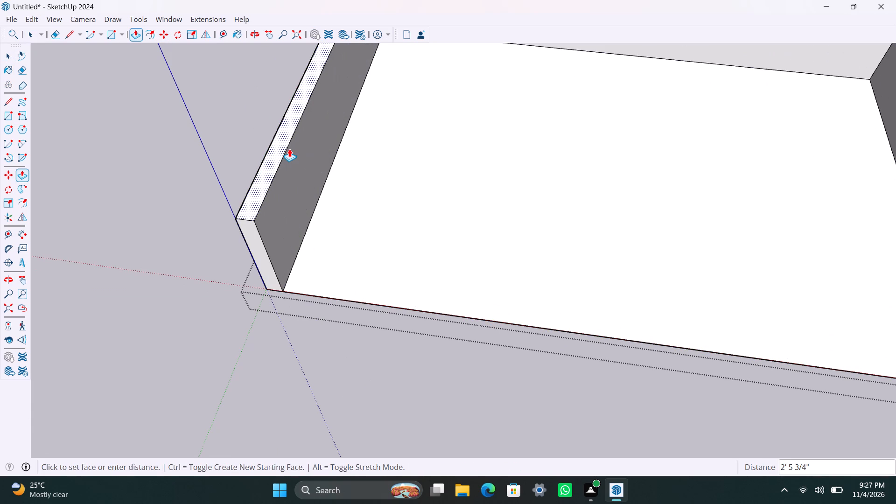
text(10')
key(Return)
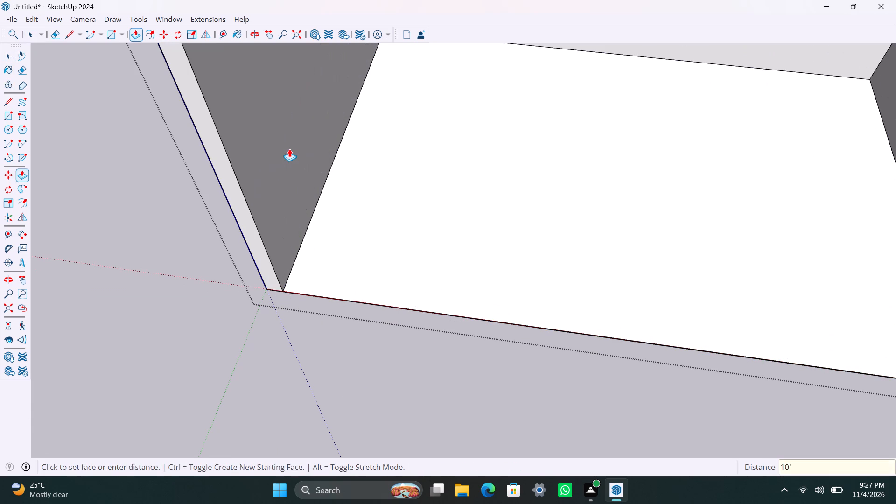
key(space)
Save the model as "tv unit 4" in the sketch up folder.
scroll(294, 166, down, 2)
key(ctrl+s)
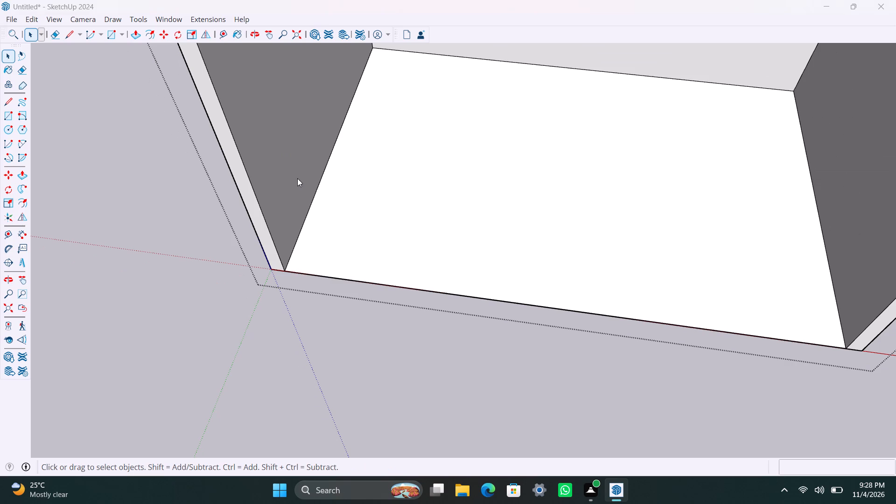
text(tv)
key(space)
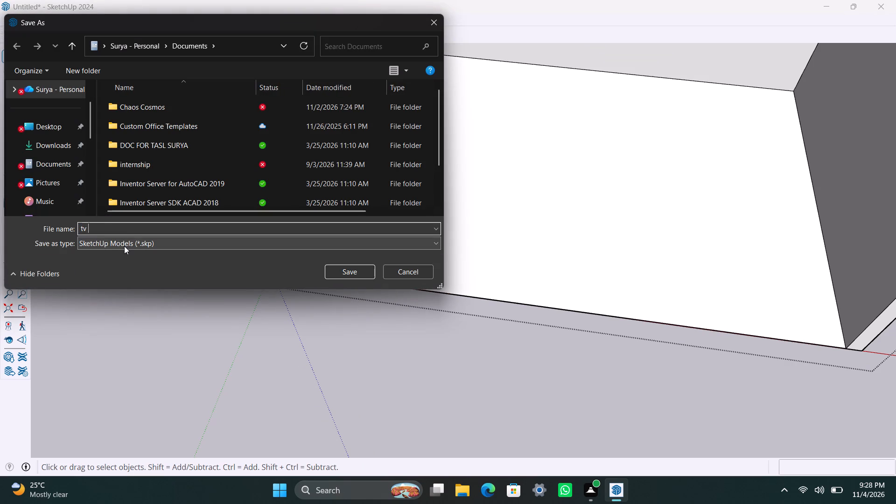
text(unit 4)
scroll(60, 192, down, 1)
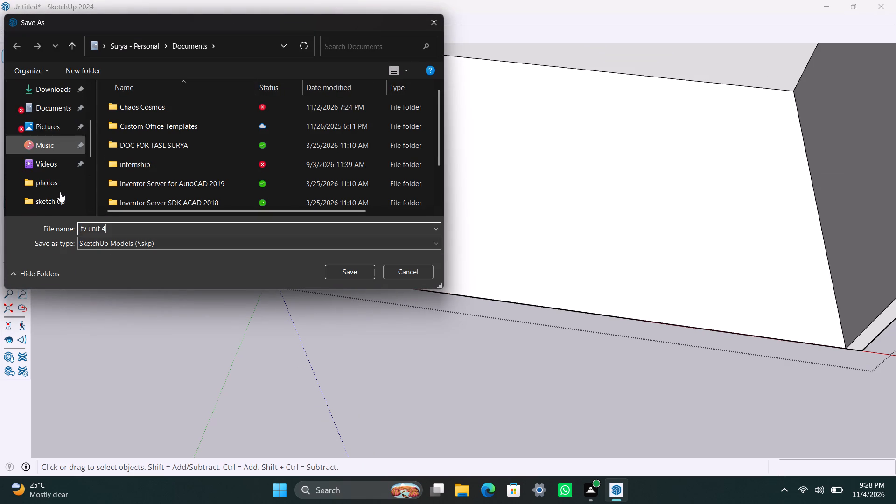
scroll(60, 194, down, 1)
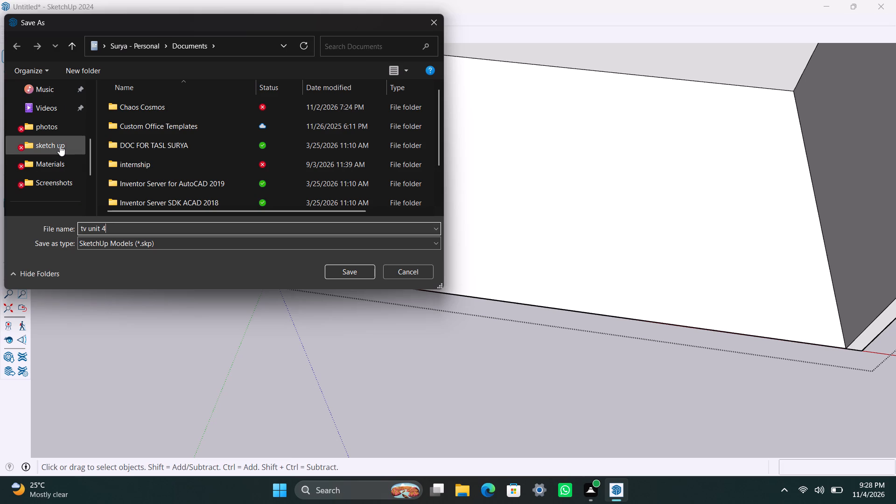
double_click(60, 146)
click(339, 273)
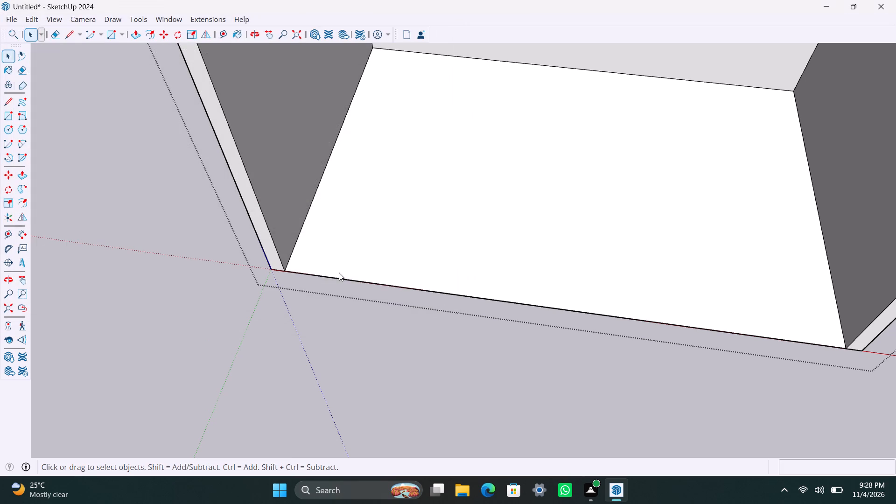
key(ctrl+s)
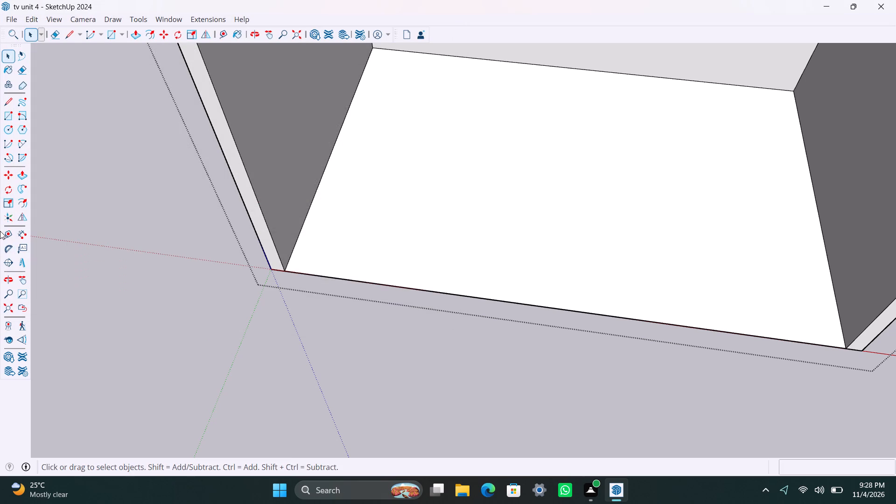
Save the tv unit 4 model again with the room's open front facing the viewer.
scroll(18, 211, down, 20)
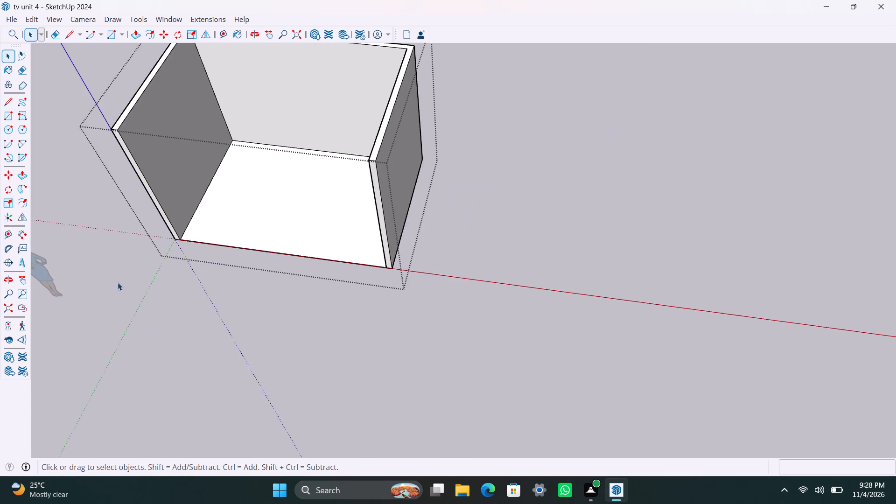
middle_drag(142, 295, 259, 192)
scroll(263, 185, down, 1)
scroll(132, 287, up, 2)
middle_drag(170, 283, 232, 337)
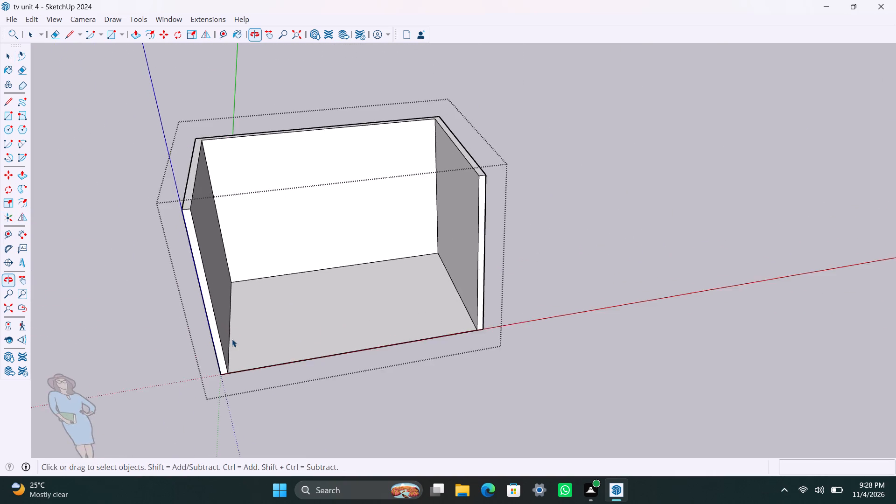
scroll(231, 337, up, 3)
middle_drag(229, 337, 153, 318)
key(ctrl+s)
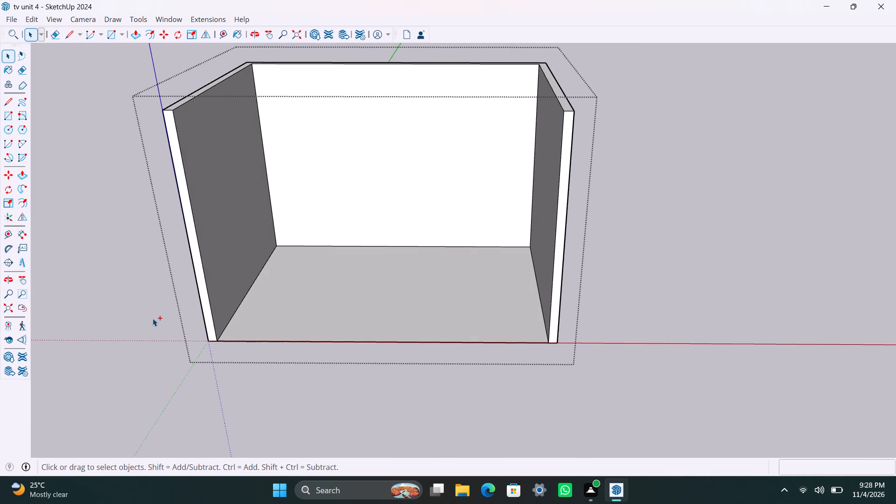
key(ctrl+s)
scroll(266, 191, up, 1)
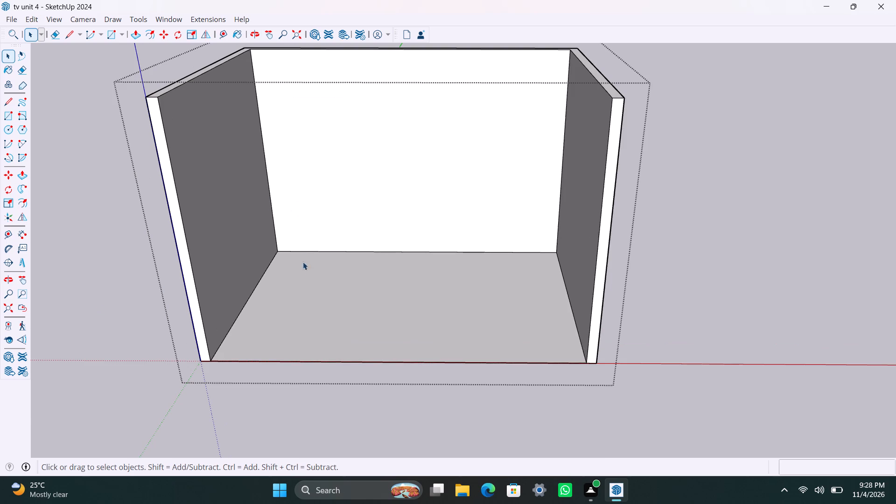
scroll(300, 272, down, 2)
key(ctrl+s)
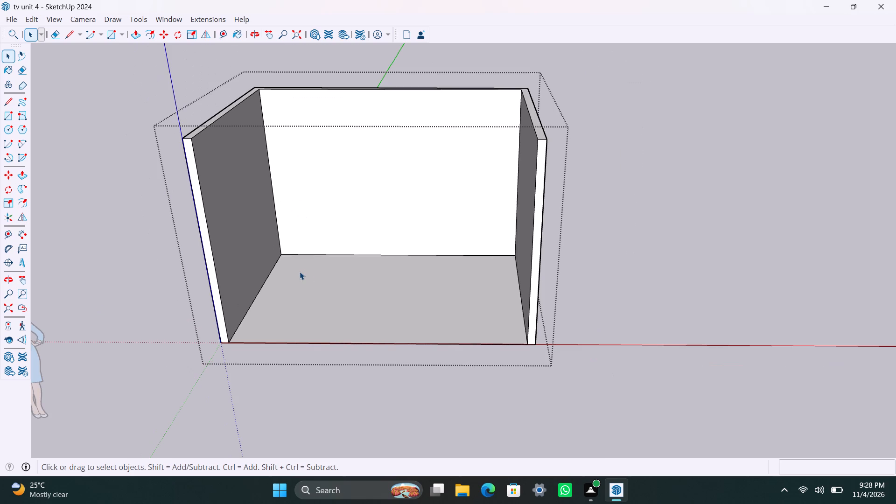
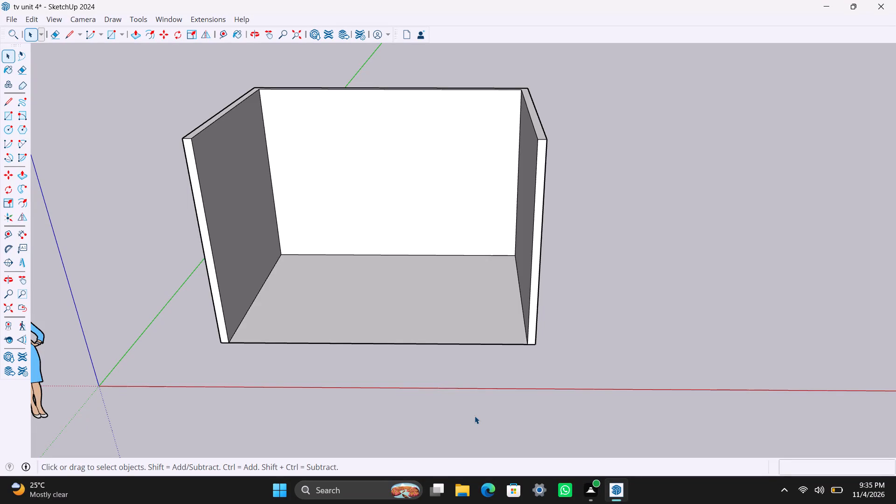
Draw a rectangle covering the whole inner face of the back wall and make it a group.
scroll(281, 267, up, 2)
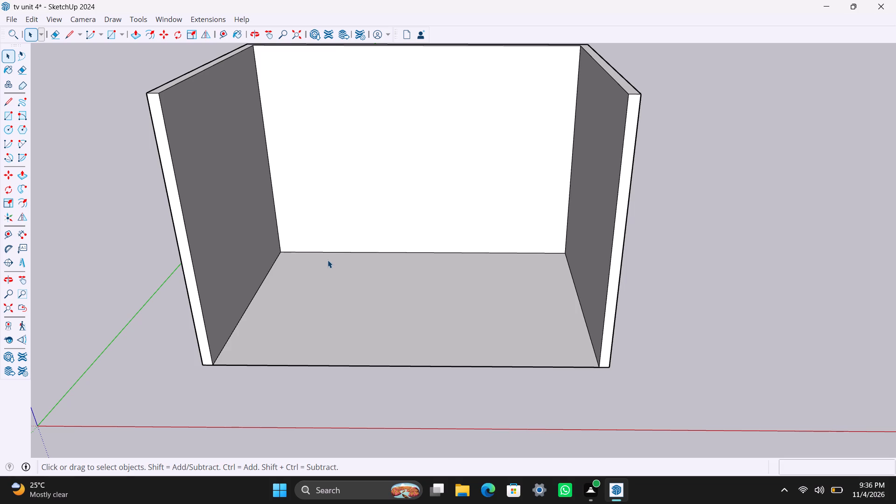
scroll(500, 193, down, 4)
scroll(455, 227, up, 2)
shift+middle_drag(459, 231, 486, 284)
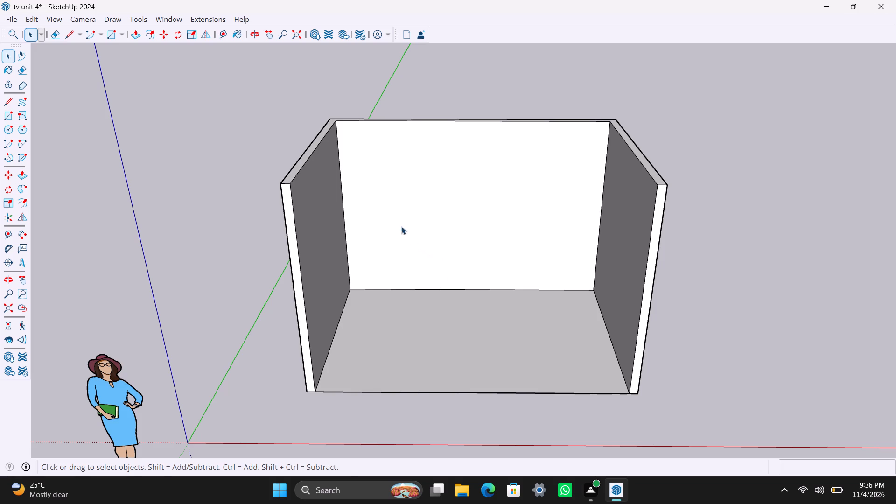
key(r)
click(340, 121)
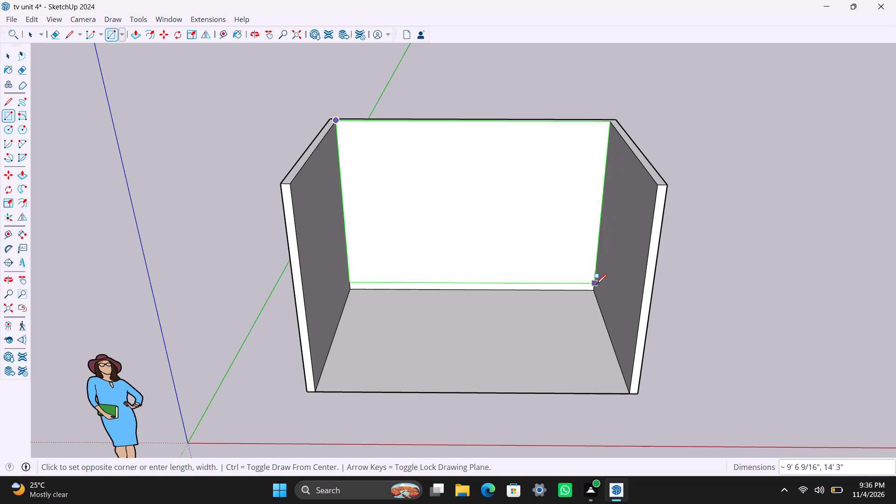
click(595, 285)
key(space)
double_click(533, 252)
right_click(533, 251)
click(585, 108)
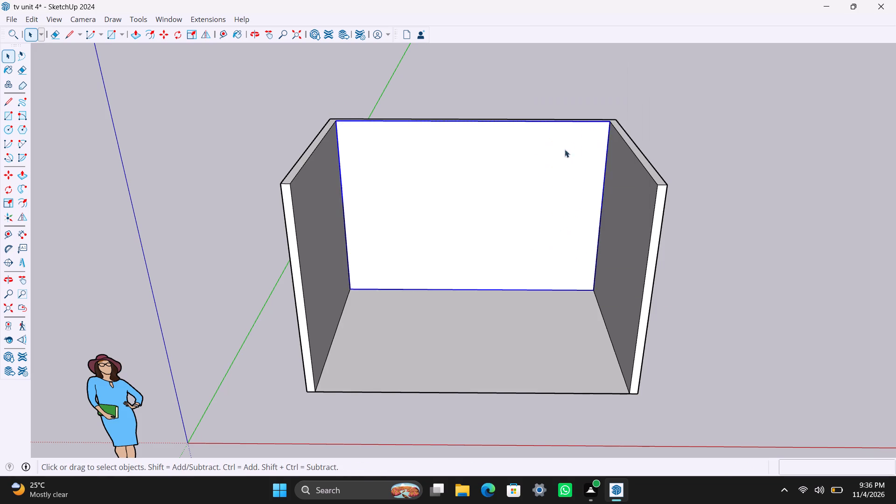
Open the back wall panel group and Push/Pull its face 0.5" to give it thickness.
triple_click(548, 200)
key(p)
click(547, 199)
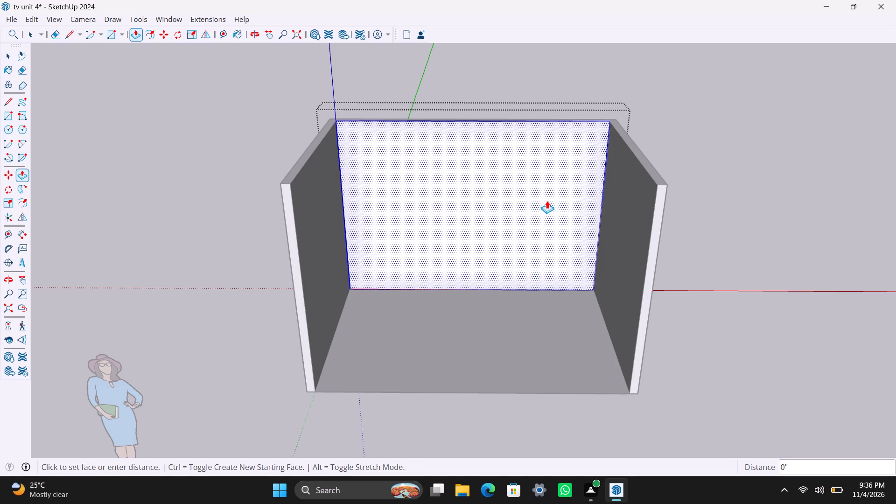
text(0.5")
key(Return)
key(space)
click(773, 135)
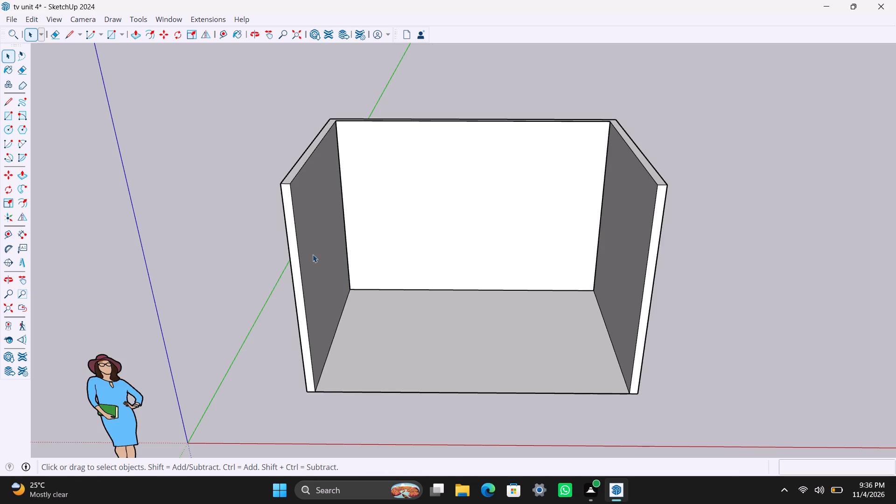
Inside the back wall panel group, place a vertical guide 5' in from the panel's right edge.
click(392, 233)
scroll(378, 233, up, 2)
double_click(378, 227)
scroll(378, 224, up, 2)
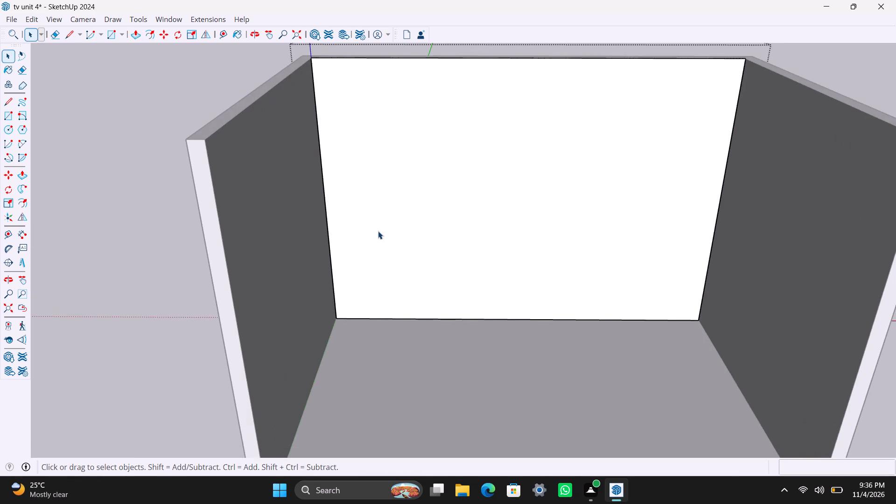
middle_drag(384, 237, 393, 237)
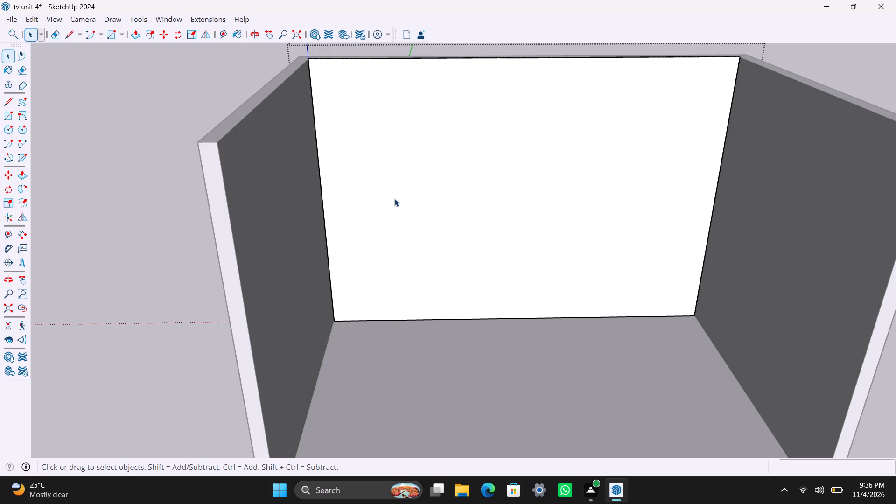
key(t)
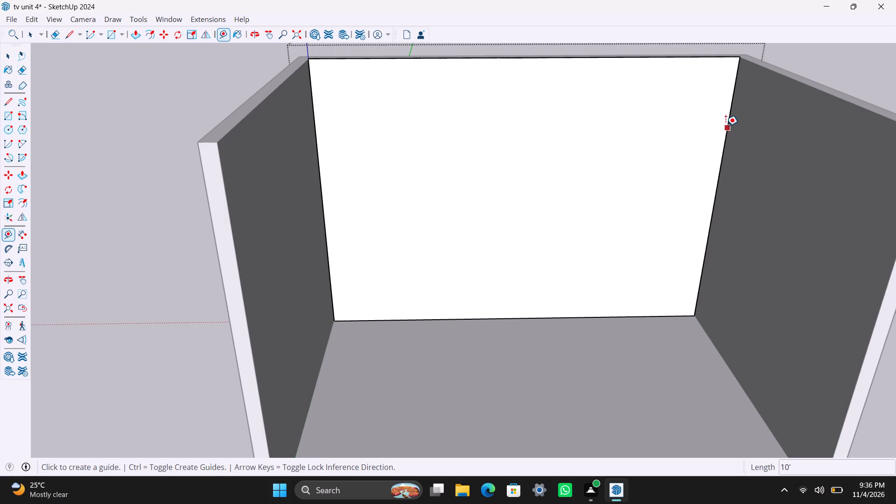
click(726, 126)
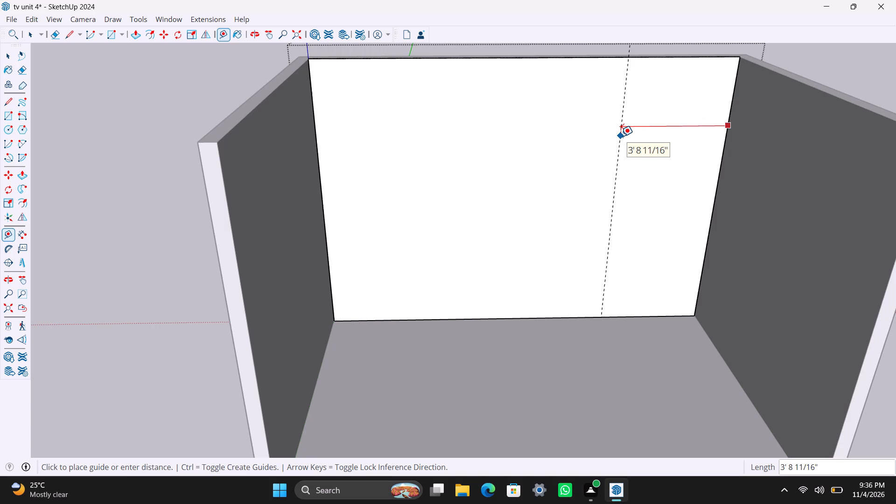
text(5')
key(Return)
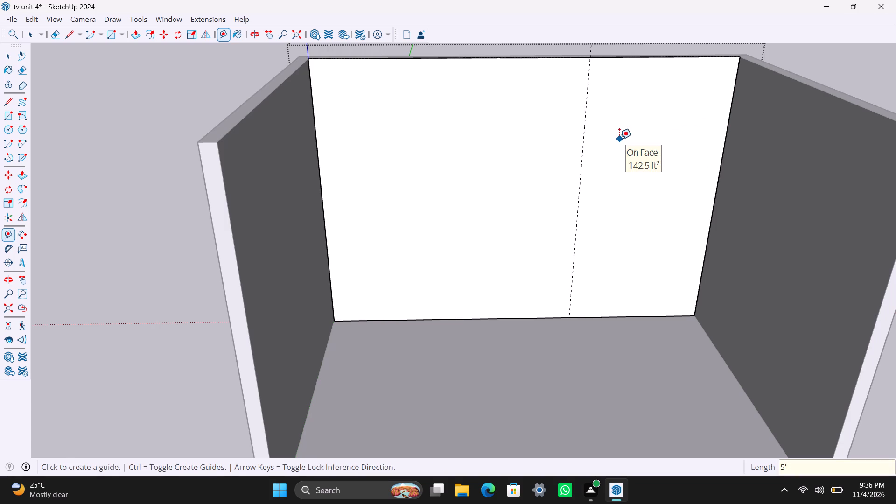
key(space)
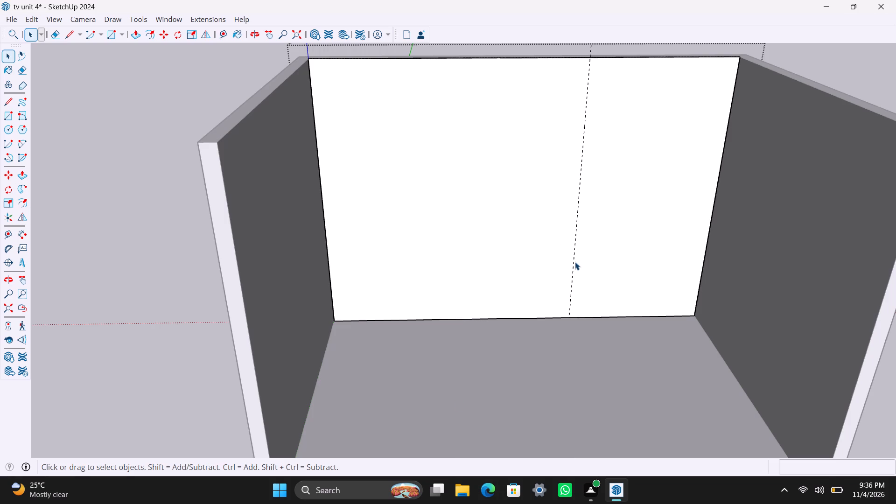
key(y)
key(space)
Add vertical guides 6" to the left of the 5' guide and 6" in from the panel's left edge.
key(t)
click(576, 263)
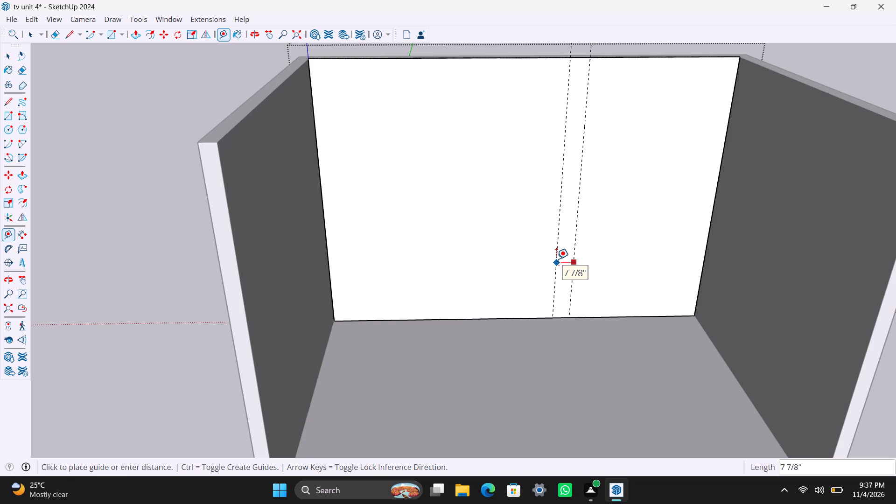
text(6")
key(Return)
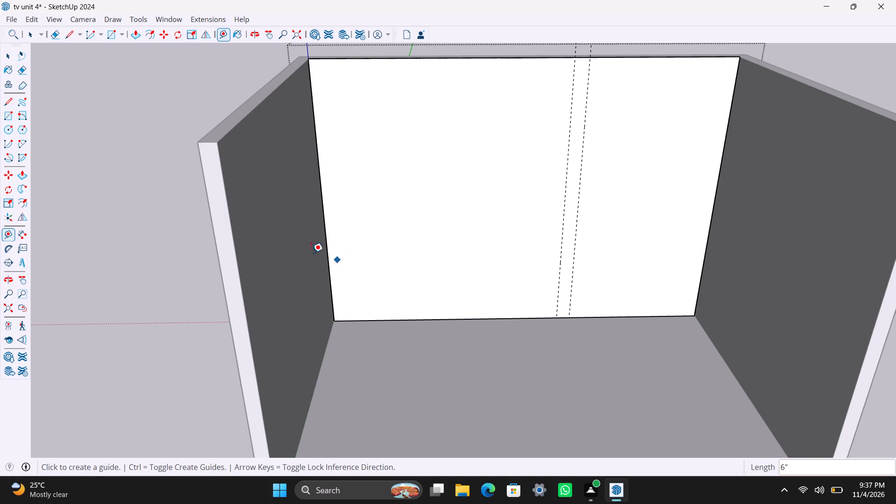
click(318, 180)
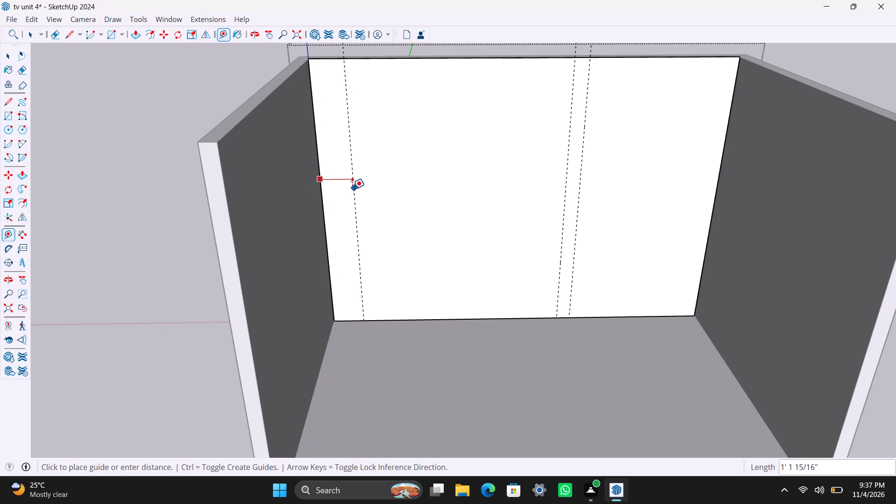
text(6")
key(Return)
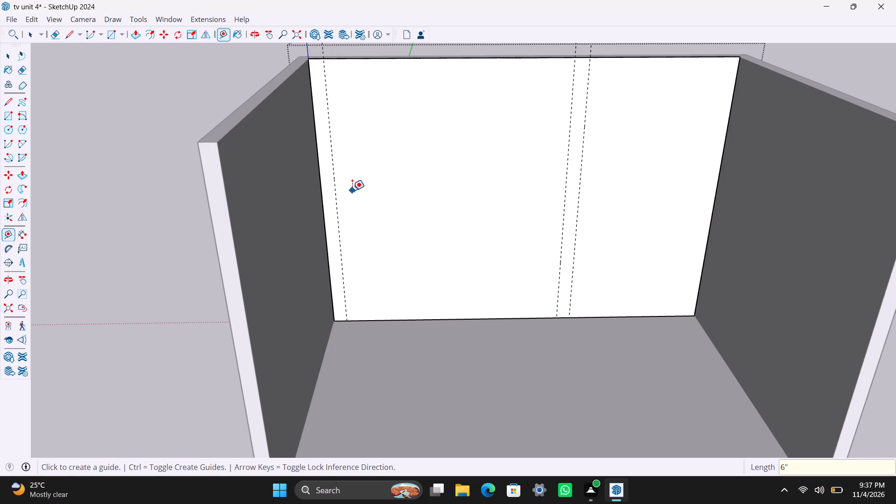
key(space)
Place a horizontal guide 2' below the top edge of the back wall panel.
key(t)
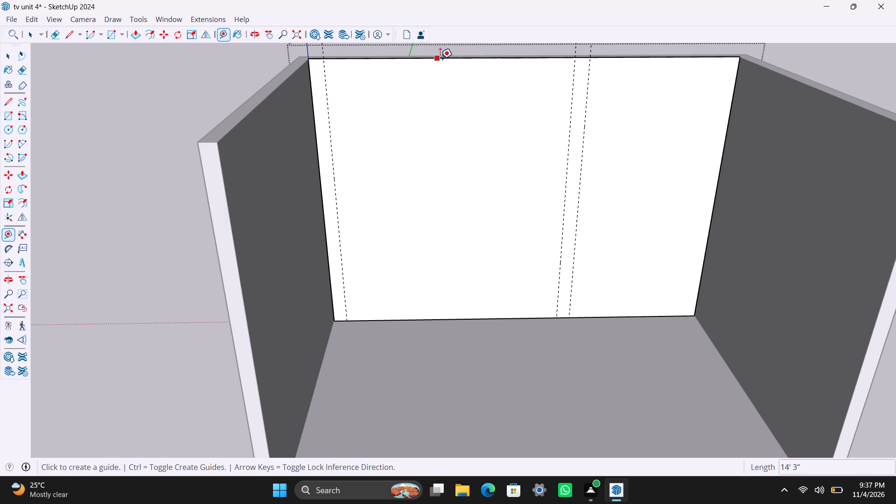
click(441, 59)
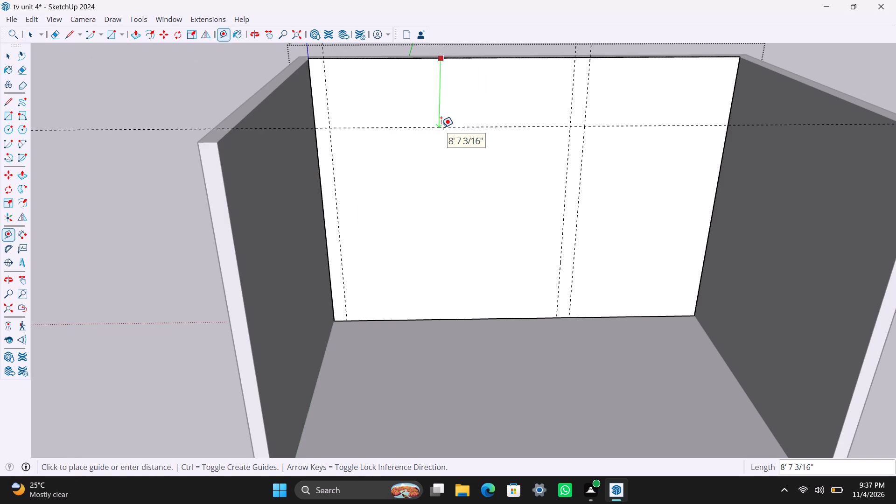
text(2')
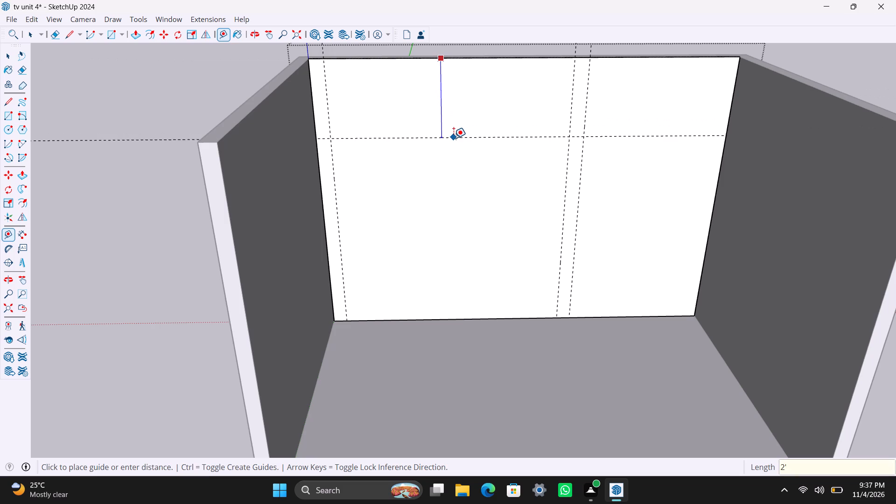
key(Return)
key(space)
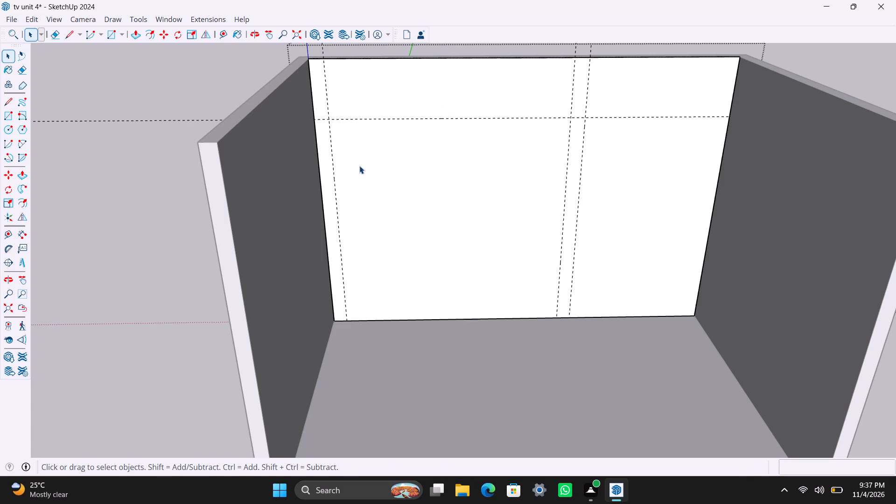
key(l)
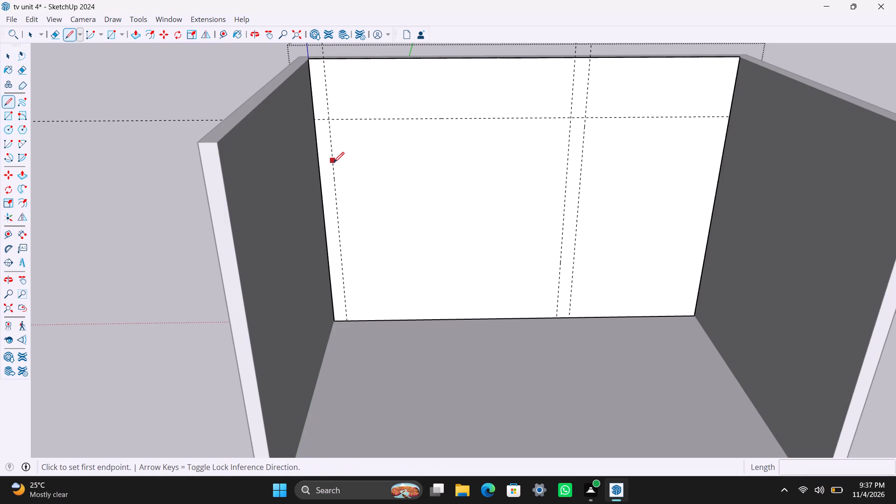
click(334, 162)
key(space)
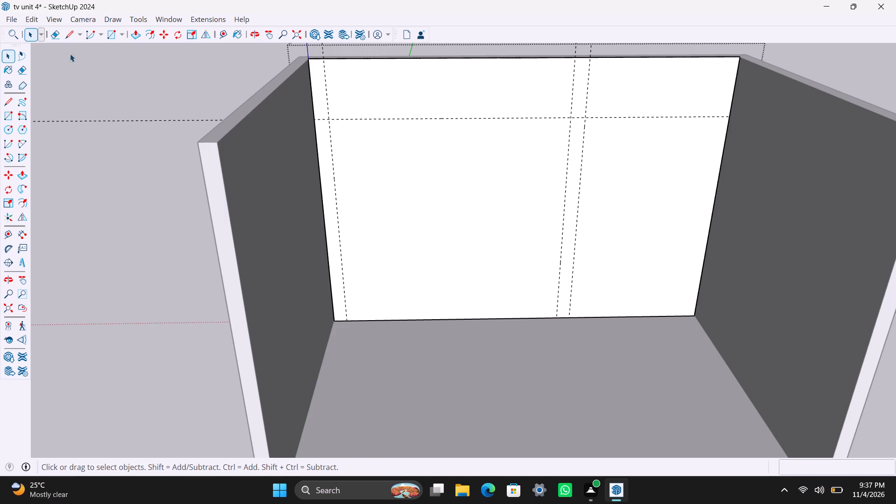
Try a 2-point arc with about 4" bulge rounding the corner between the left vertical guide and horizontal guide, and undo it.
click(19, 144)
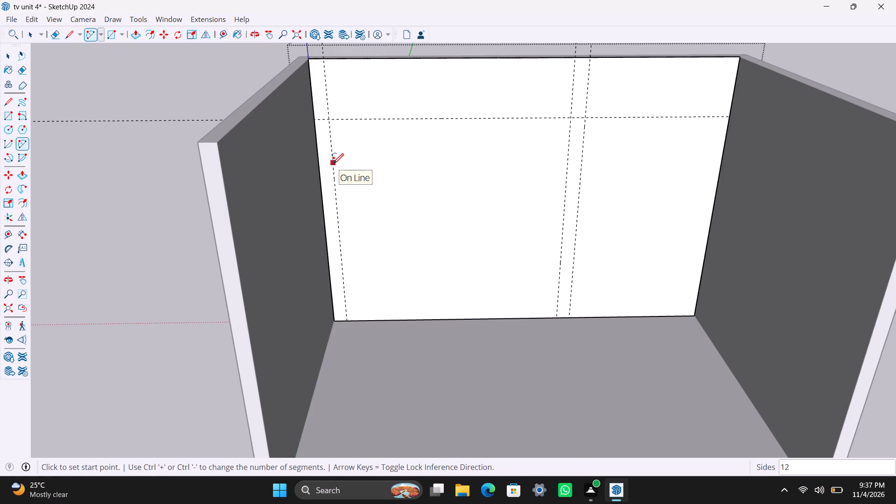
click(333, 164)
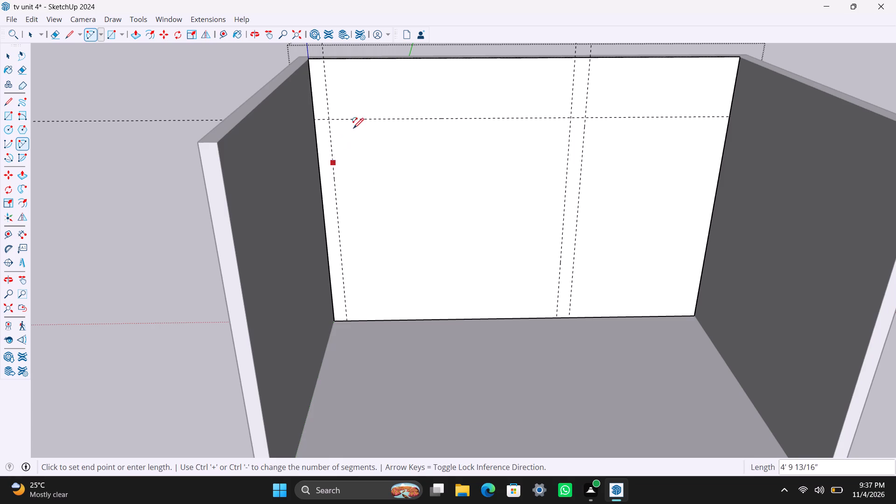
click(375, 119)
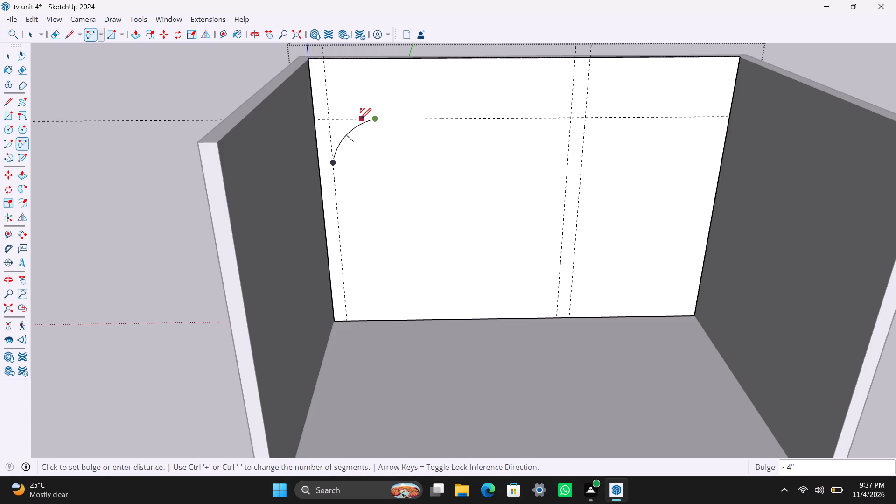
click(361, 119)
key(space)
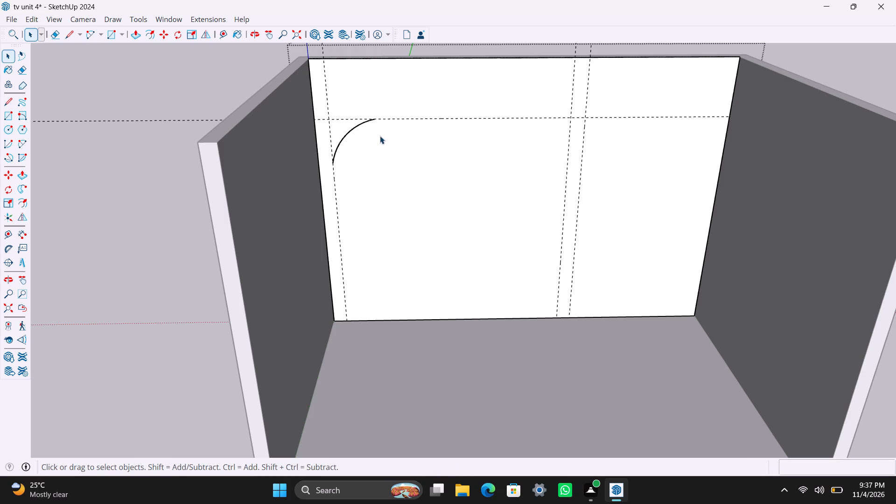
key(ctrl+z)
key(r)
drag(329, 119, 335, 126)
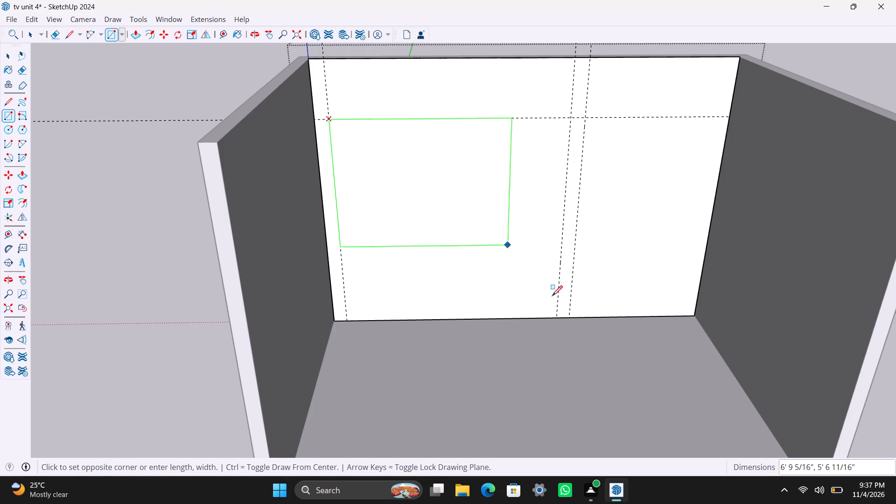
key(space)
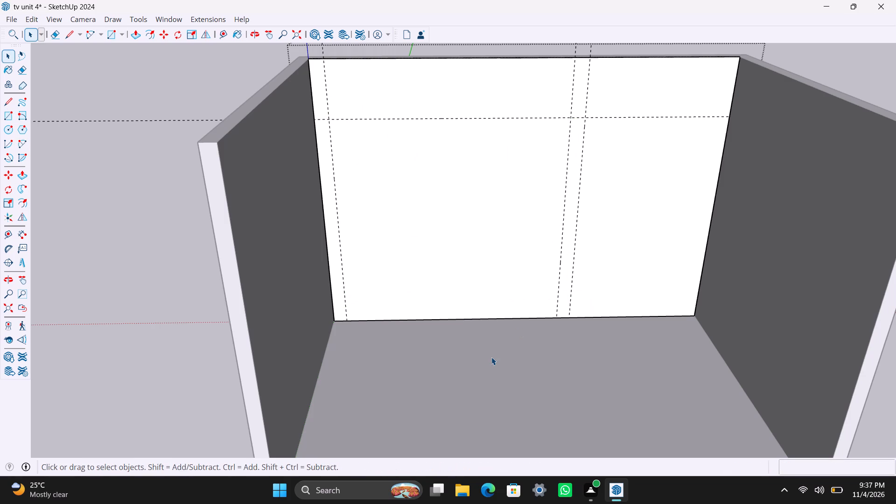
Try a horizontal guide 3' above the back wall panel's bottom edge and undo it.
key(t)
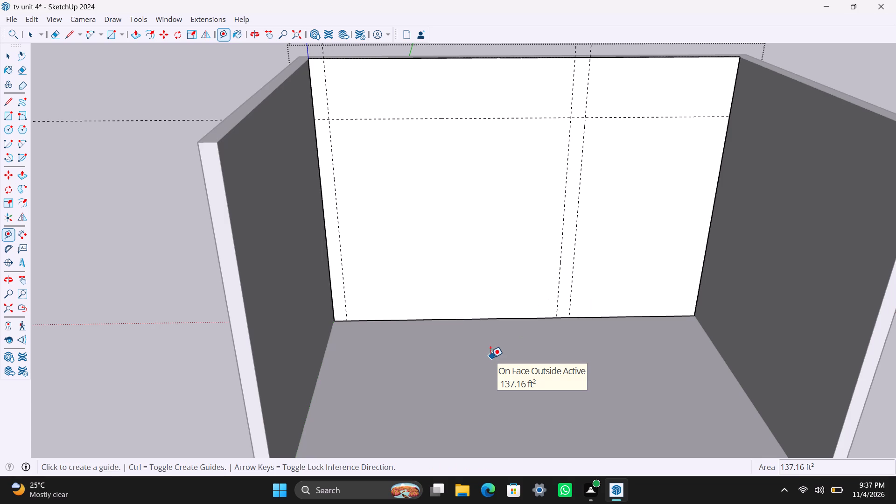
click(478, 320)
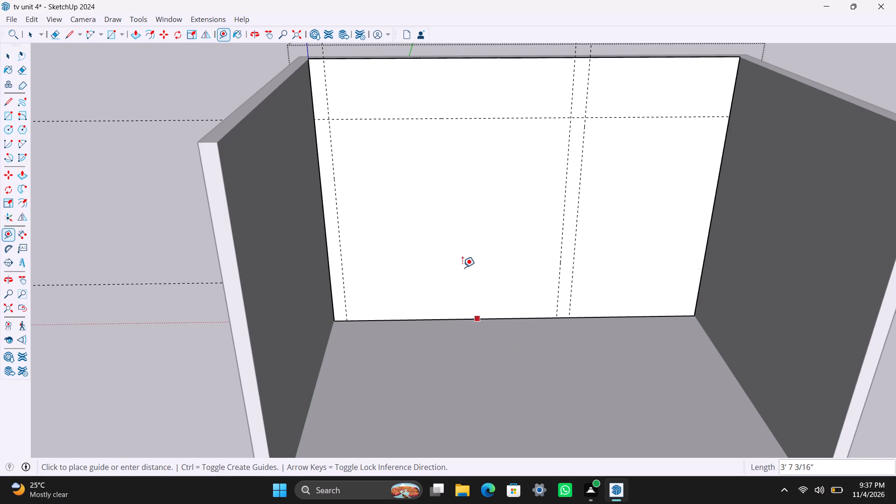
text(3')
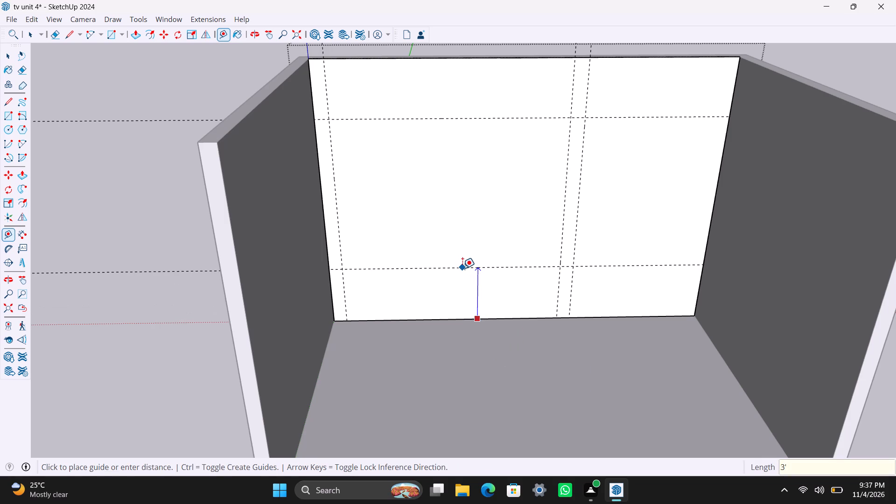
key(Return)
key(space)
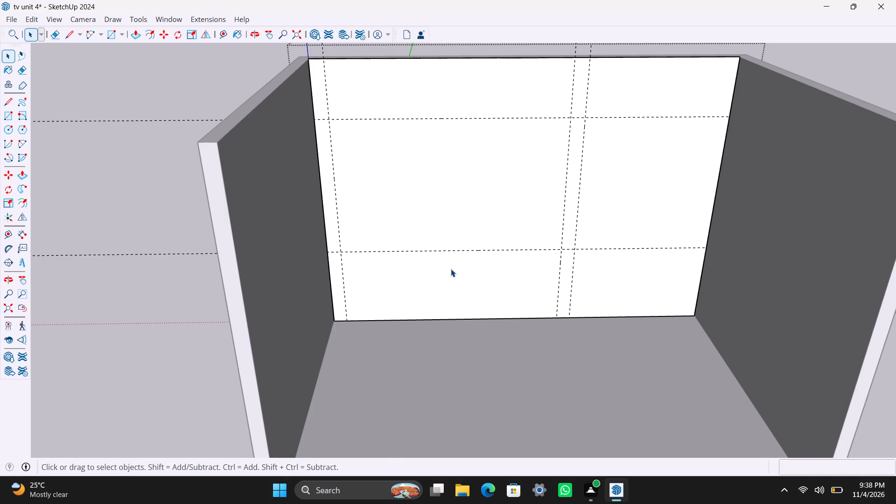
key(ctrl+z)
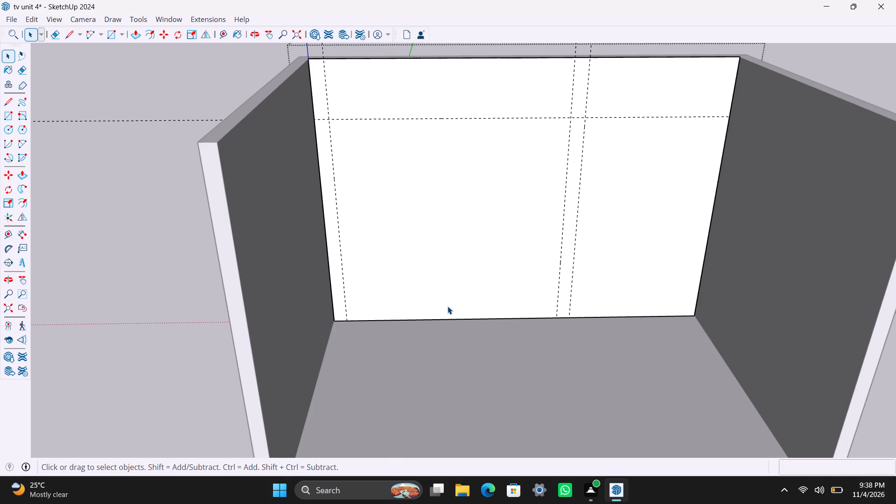
Place a horizontal guide 2' above the bottom edge of the back wall panel.
key(t)
click(442, 322)
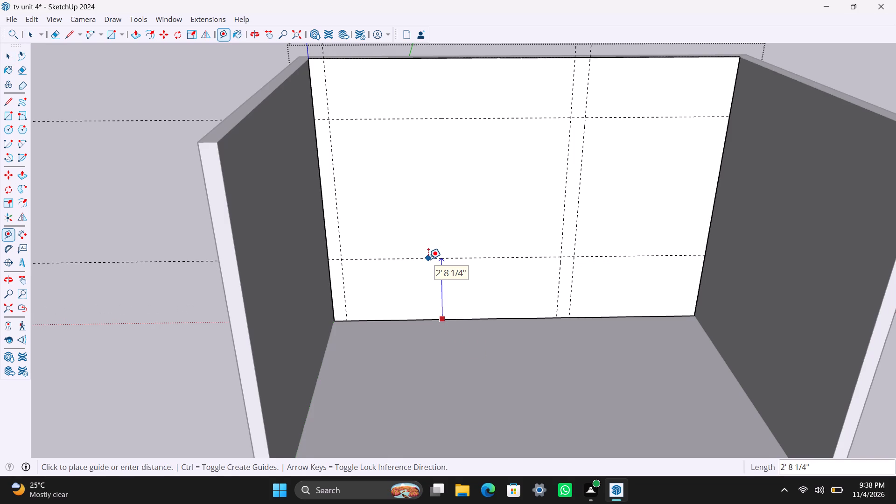
key(2)
key(apostrophe)
key(Return)
key(space)
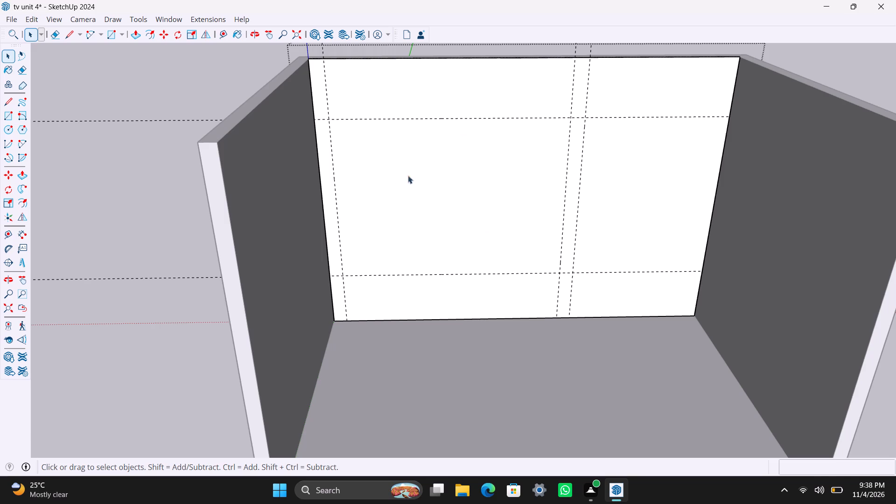
Draw a rectangle on the back wall panel between the 6" inset vertical guides and the two horizontal guides.
key(r)
click(327, 119)
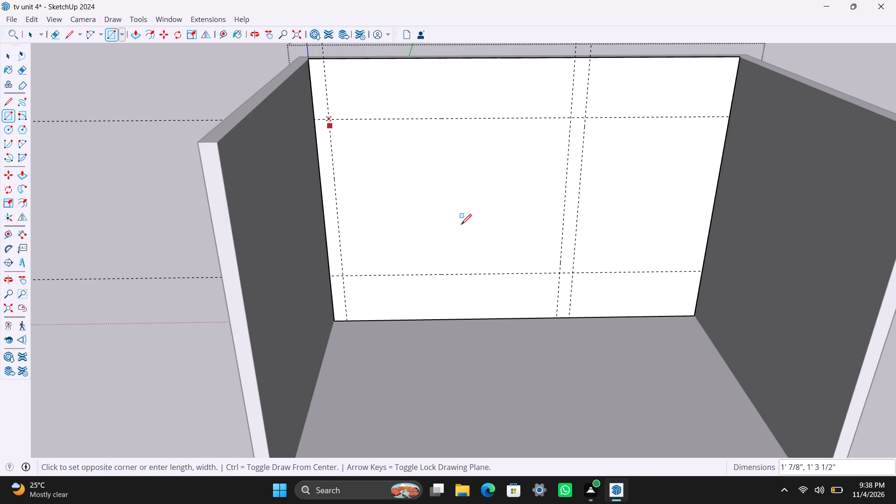
click(562, 273)
key(space)
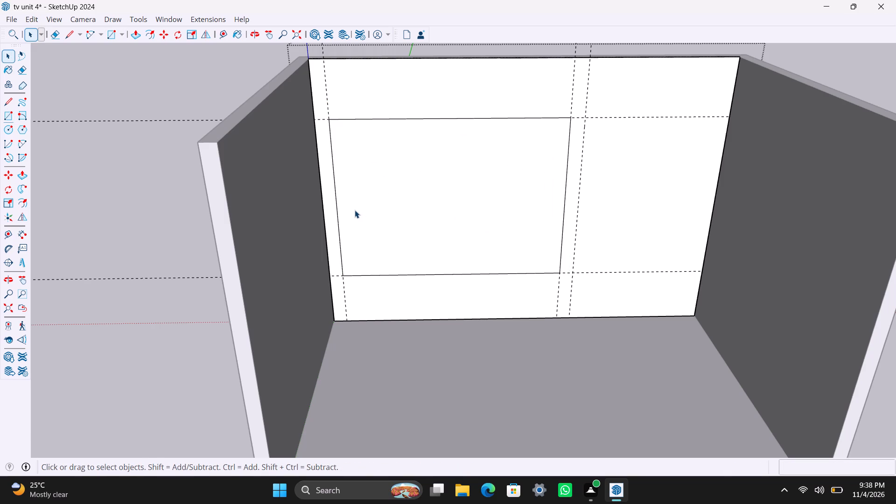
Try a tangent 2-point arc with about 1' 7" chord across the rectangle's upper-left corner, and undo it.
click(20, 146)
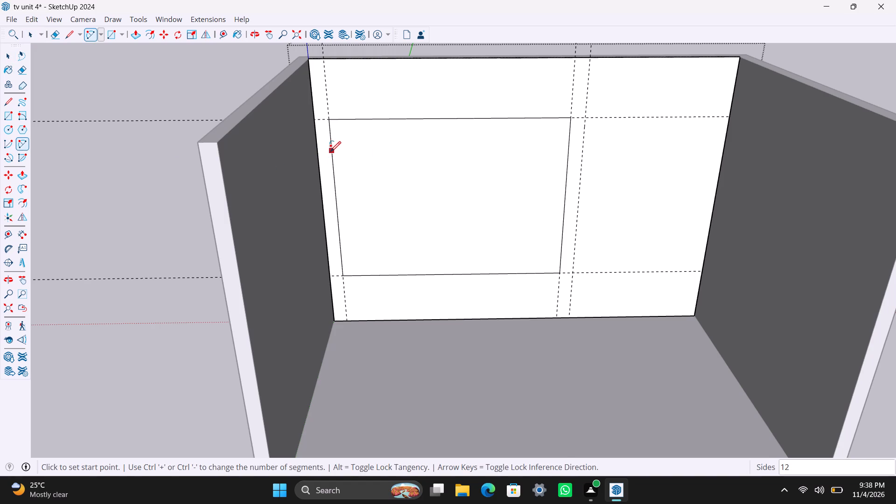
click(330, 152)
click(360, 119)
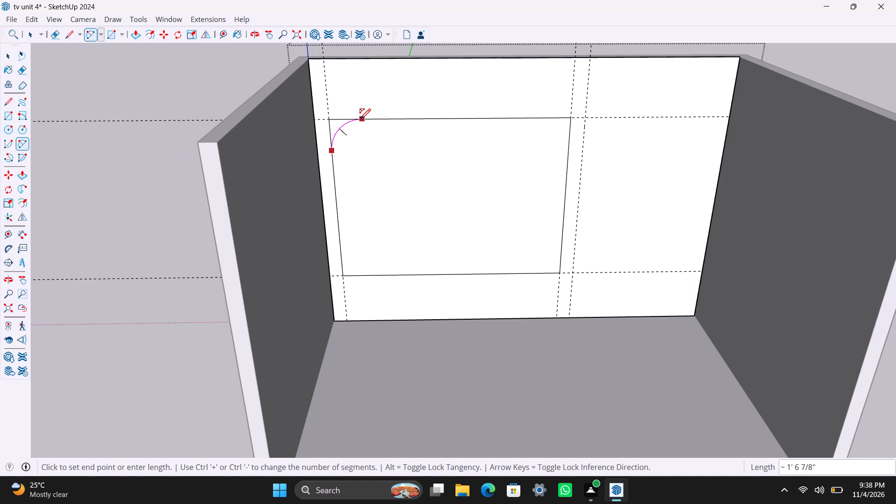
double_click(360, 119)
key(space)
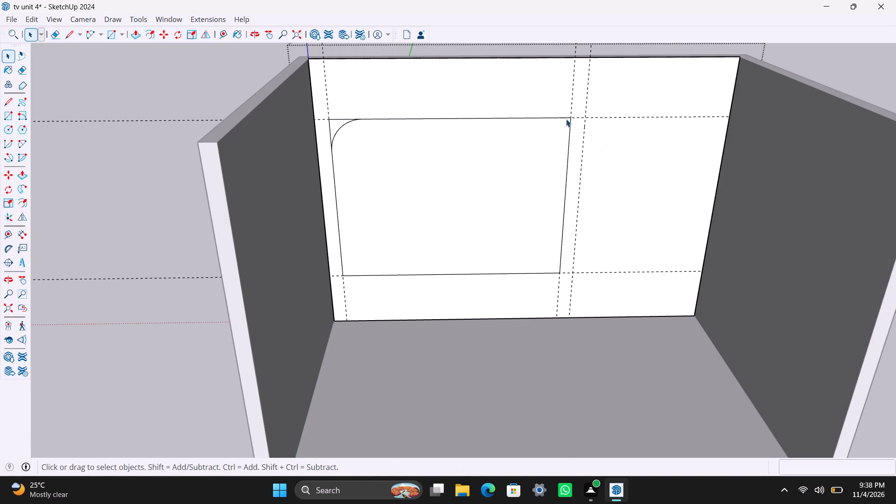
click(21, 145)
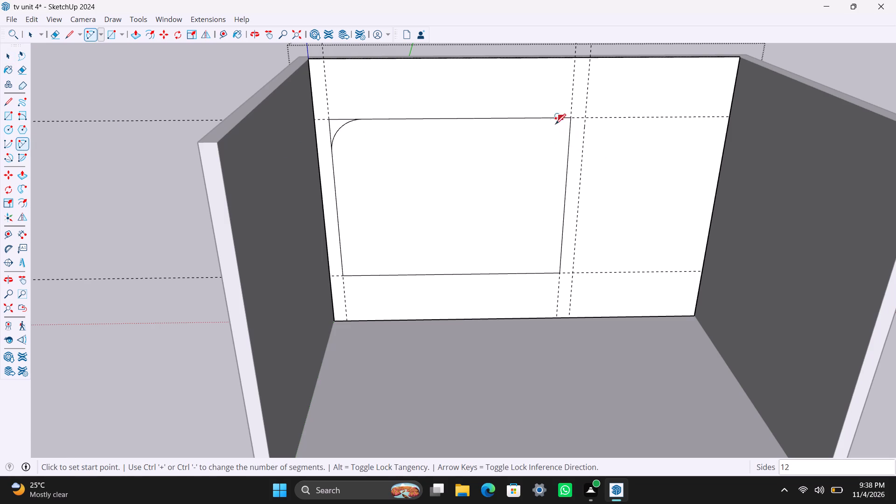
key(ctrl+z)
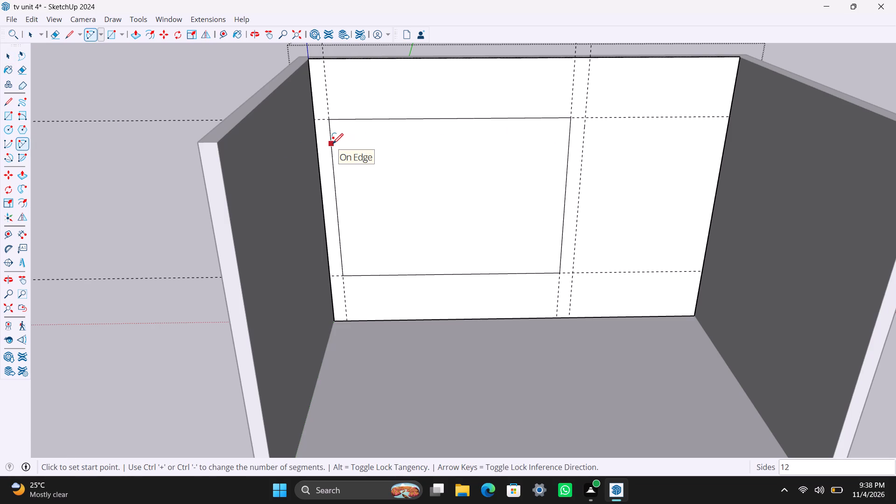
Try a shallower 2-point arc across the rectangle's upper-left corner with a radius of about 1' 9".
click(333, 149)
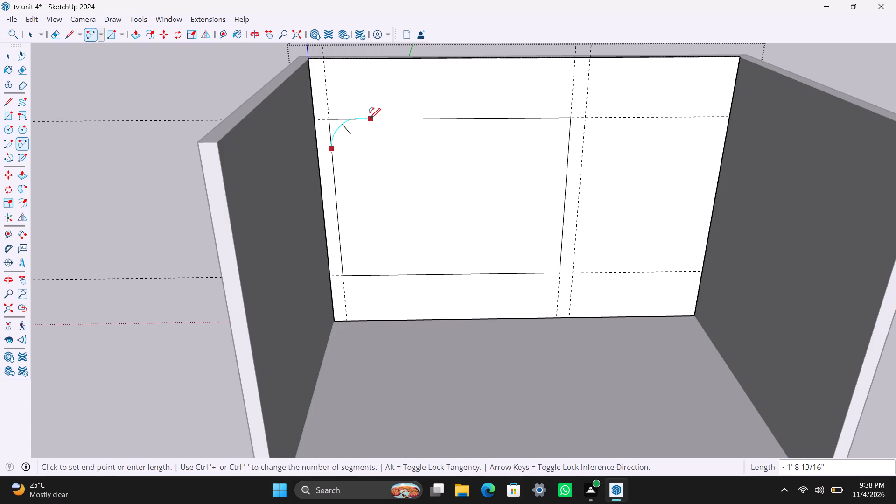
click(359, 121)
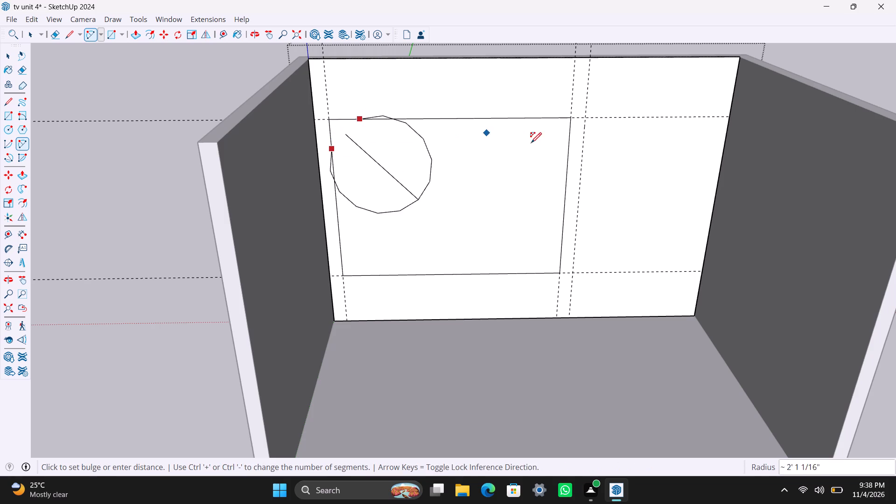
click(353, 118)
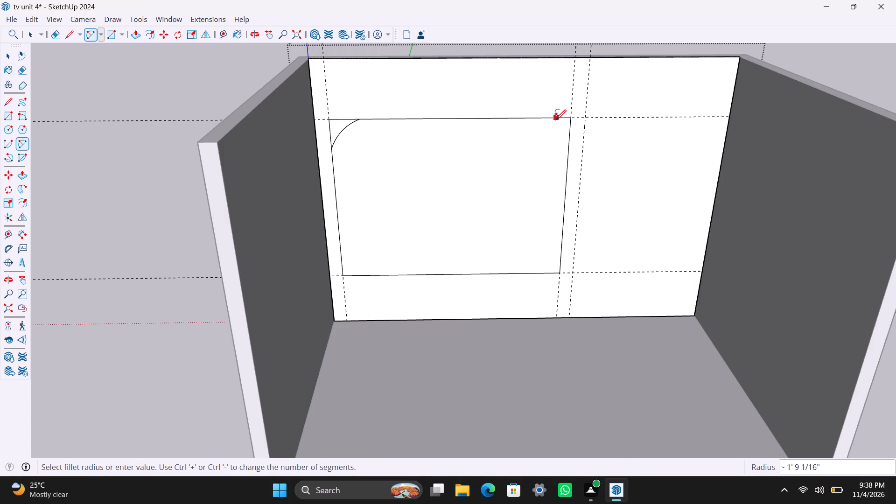
Fillet the rectangle's upper-right corner with a radius of about 1' 9".
double_click(556, 120)
key(space)
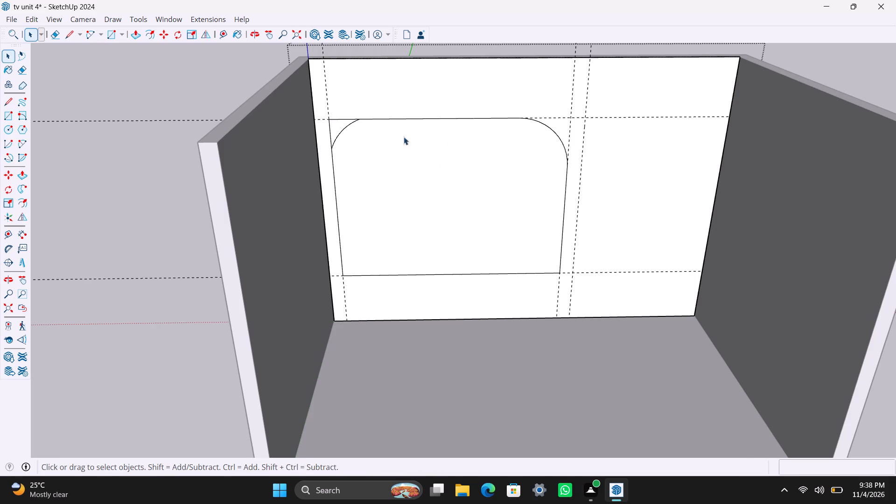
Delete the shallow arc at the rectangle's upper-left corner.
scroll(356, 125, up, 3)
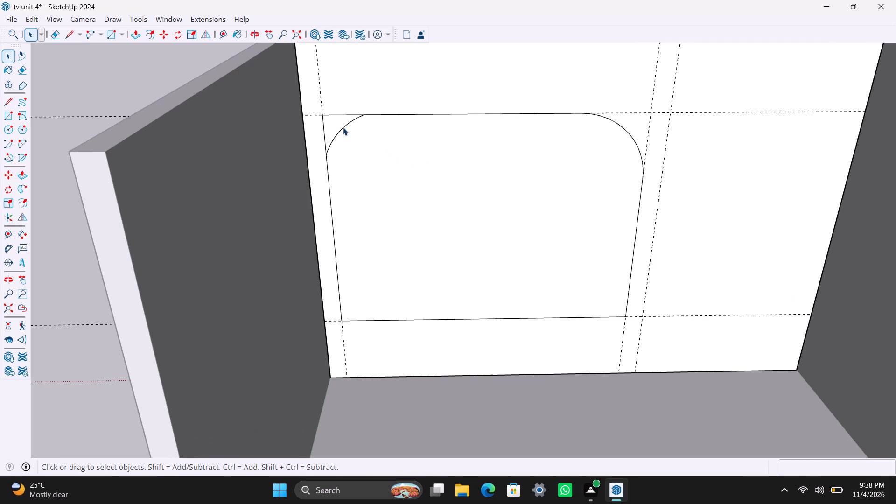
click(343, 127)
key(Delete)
Round the rectangle's upper-left corner with a tangent 2-point arc of about 2' 1" chord, trimming the corner.
scroll(350, 220, down, 2)
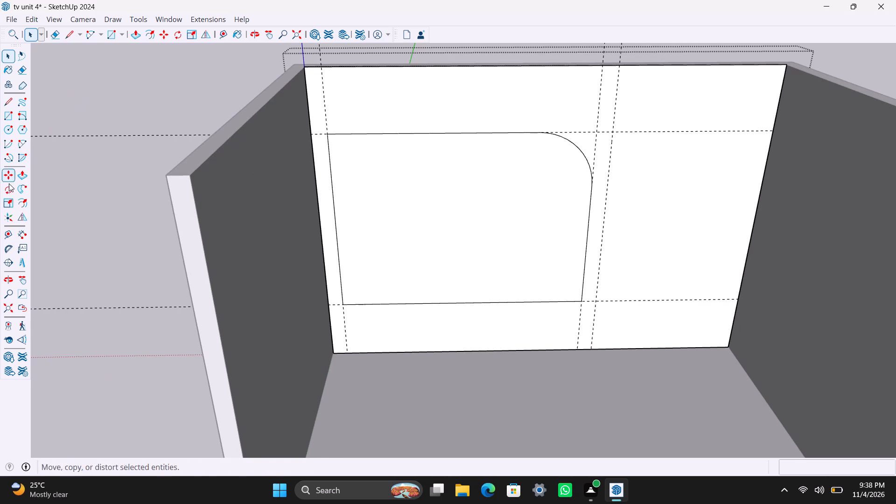
click(25, 138)
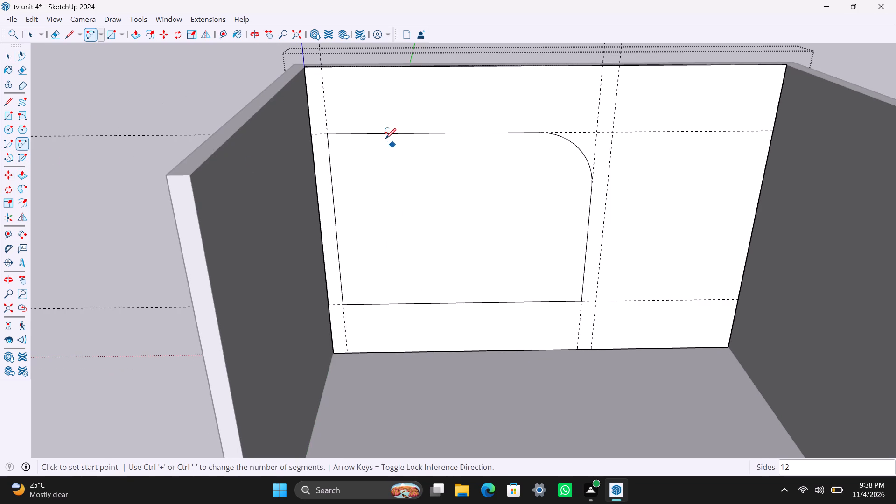
click(376, 134)
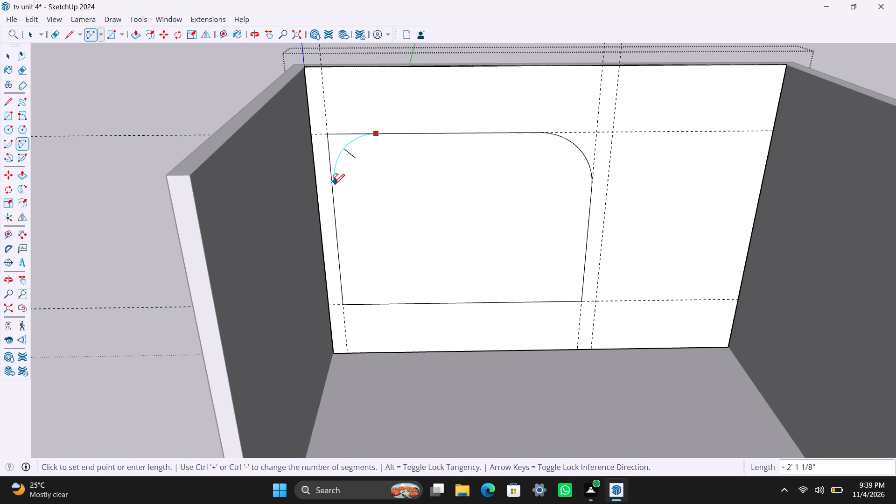
double_click(334, 184)
key(space)
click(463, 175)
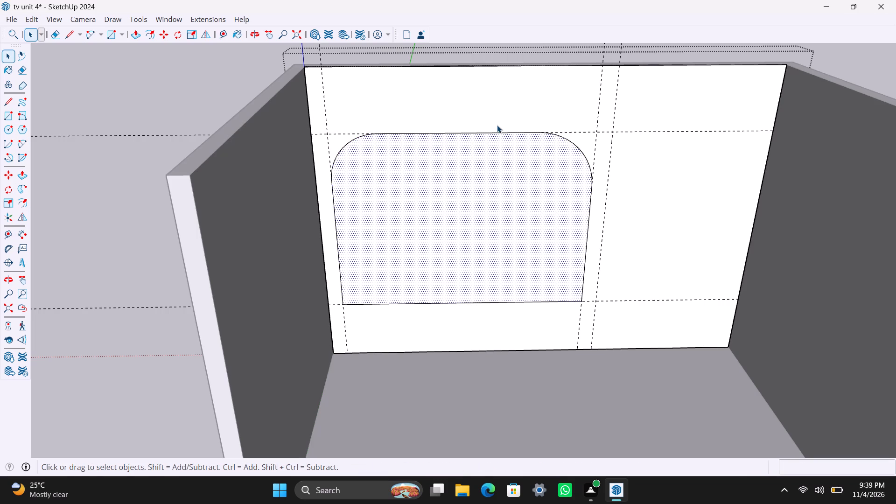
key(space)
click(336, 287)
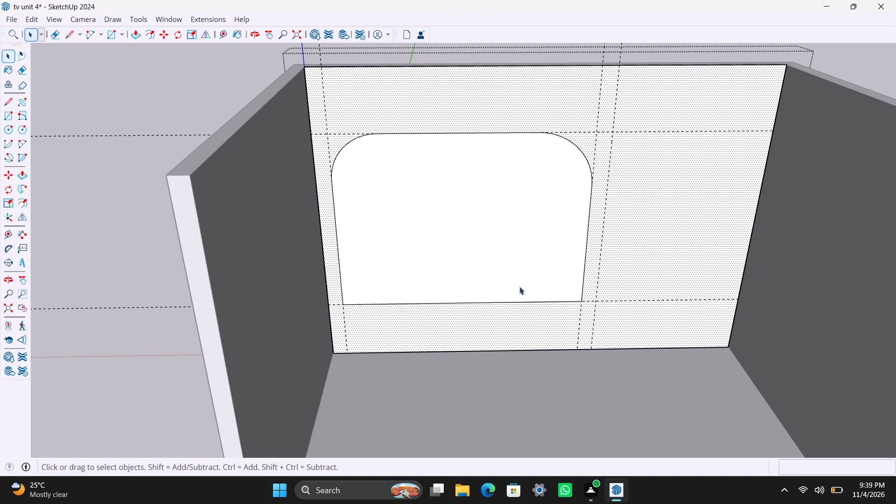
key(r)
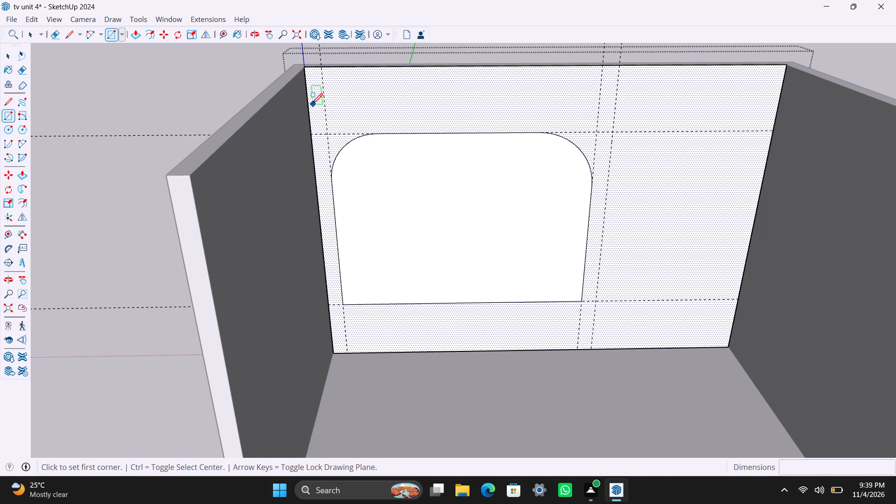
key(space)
Place a horizontal guide 1' below the top edge of the back wall panel.
key(t)
click(420, 69)
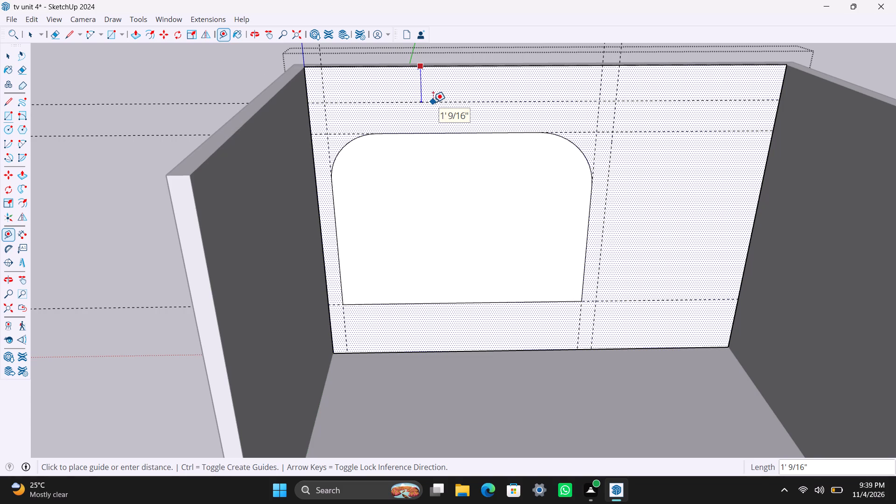
text(1')
key(Return)
key(space)
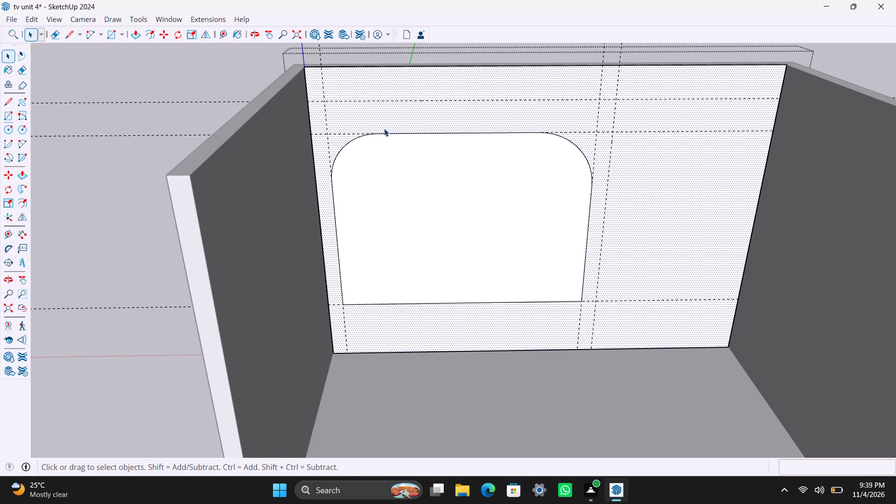
Draw a 7' high outer rectangle from the panel's left edge at the 1' guide to where the 5' vertical guide meets the lower guide.
key(r)
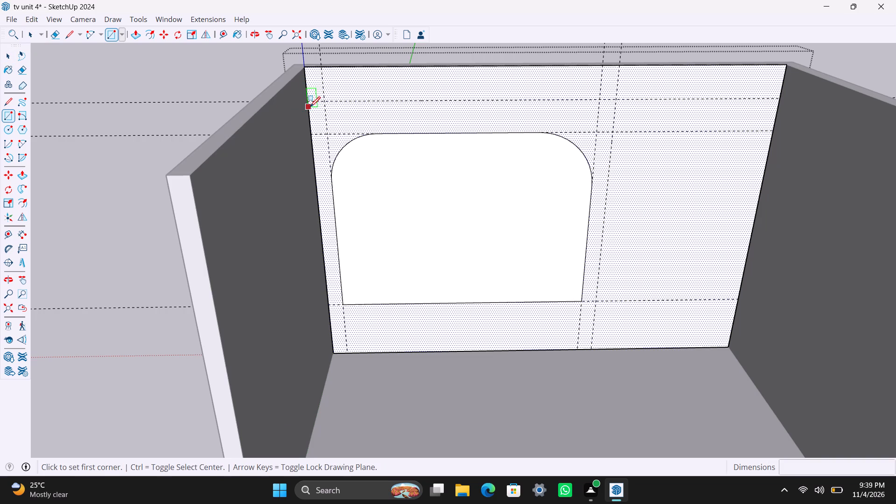
click(310, 101)
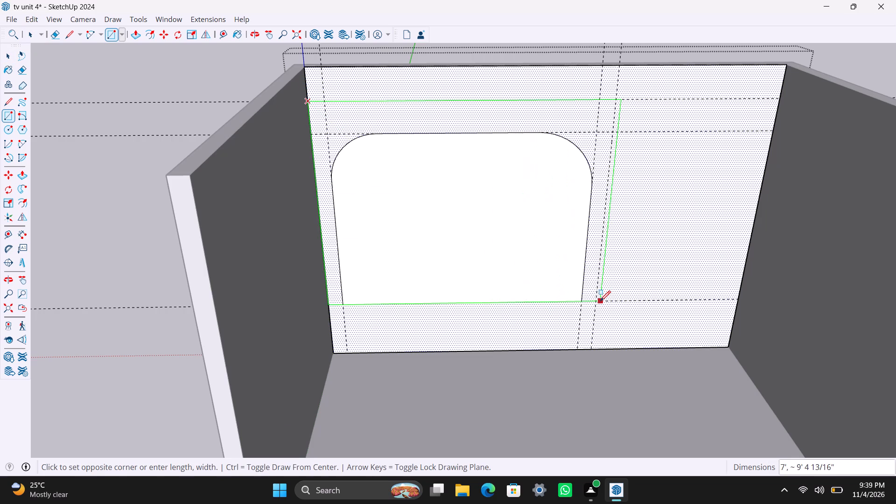
click(598, 299)
key(space)
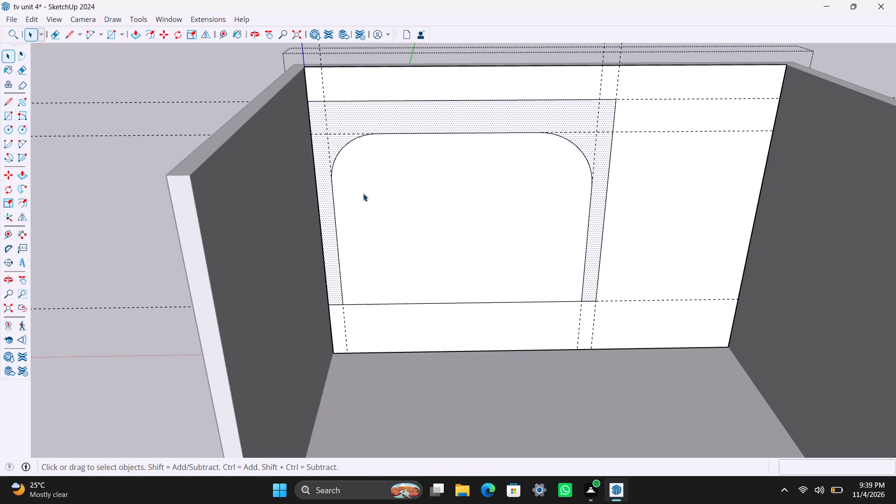
Push/Pull the arch-shaped frame face between the outer rectangle and the rounded opening out by 2".
key(p)
click(377, 119)
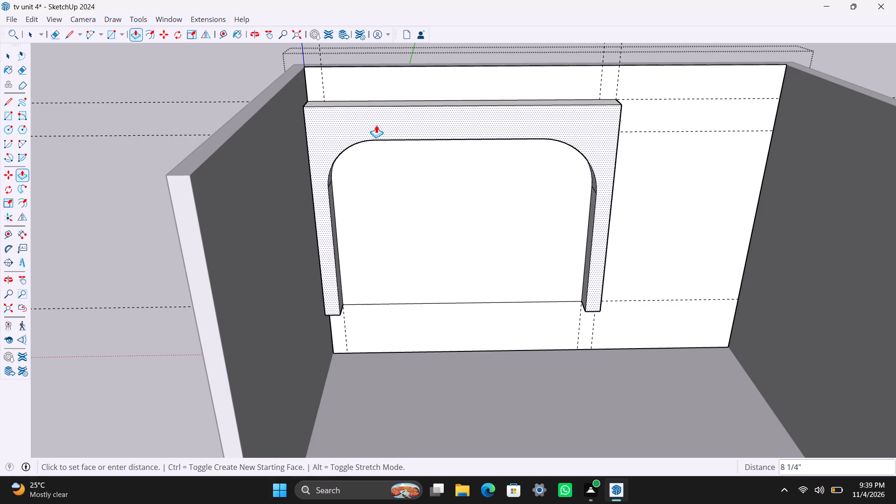
text(2")
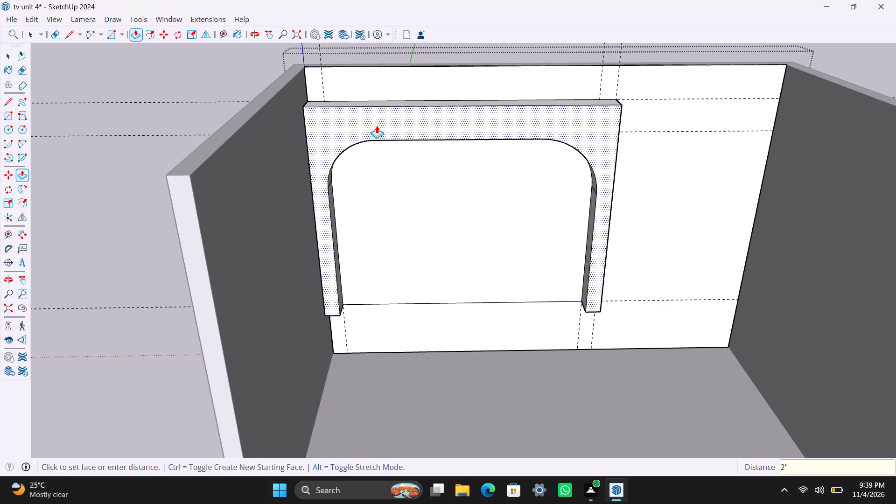
key(Return)
key(space)
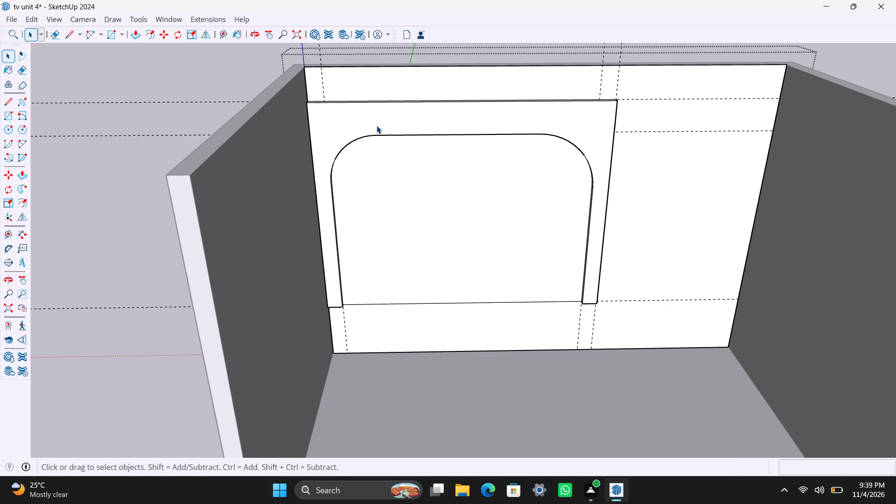
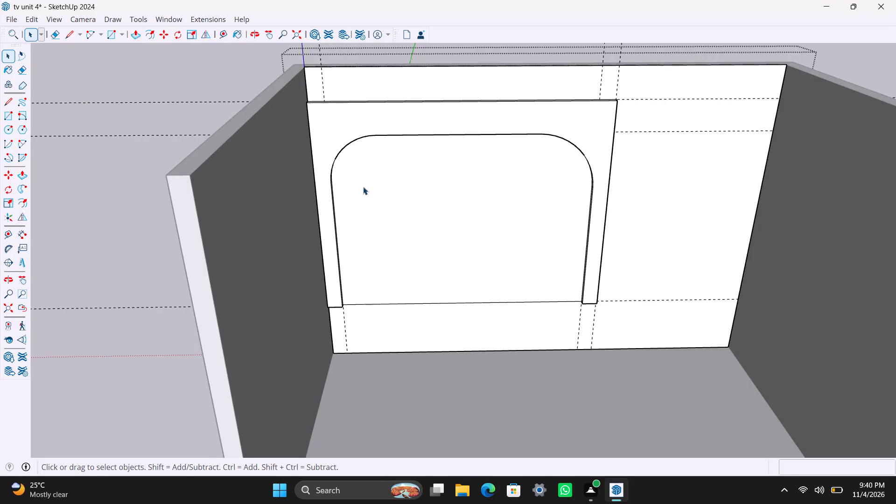
Push/Pull the arched frame's front face out by a further 1".
middle_drag(489, 209, 404, 215)
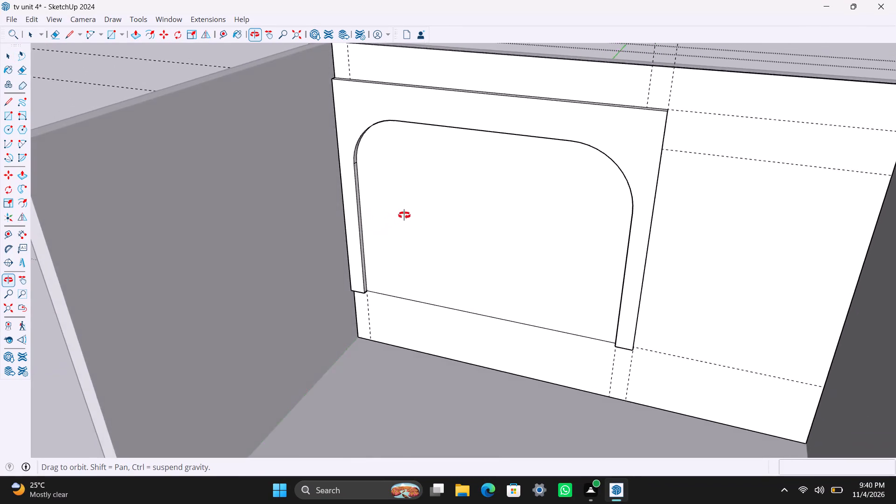
middle_drag(404, 215, 418, 213)
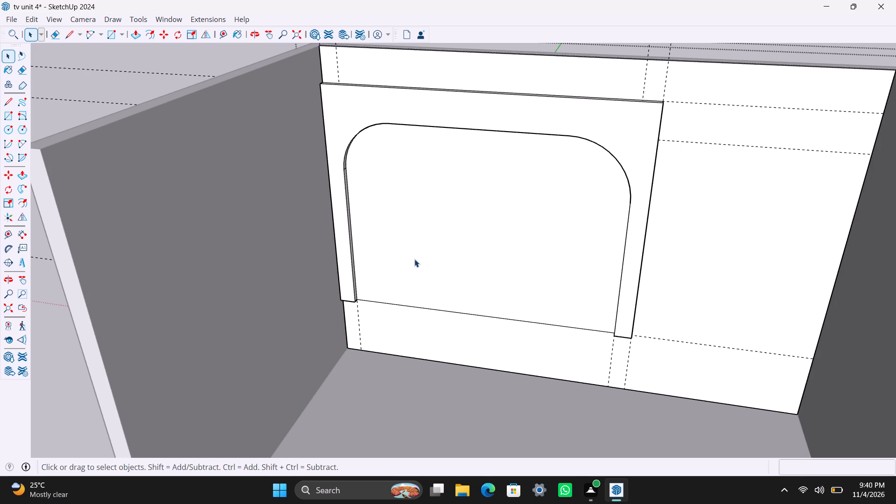
scroll(353, 238, up, 1)
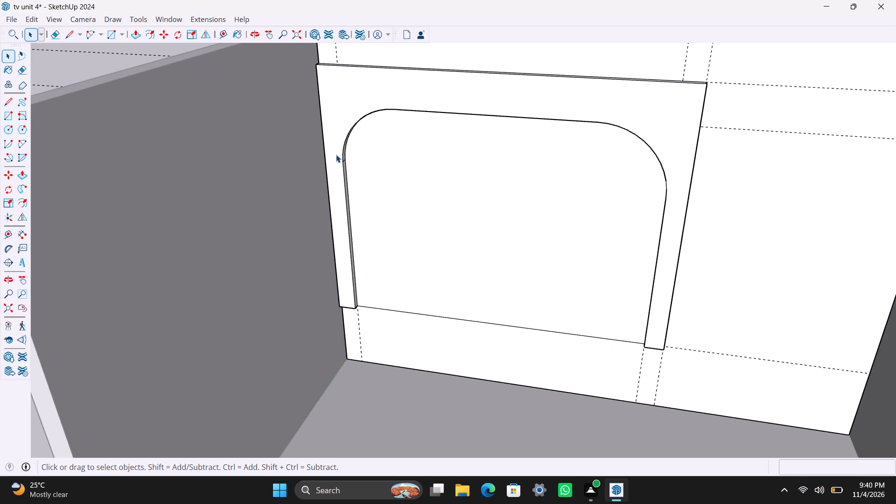
click(336, 154)
key(p)
click(336, 154)
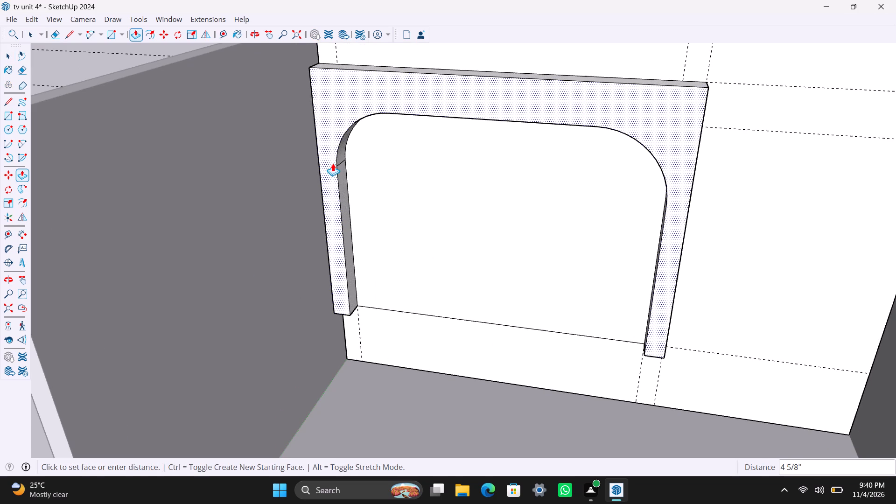
key(1)
key(shift+quotedbl)
key(Return)
key(space)
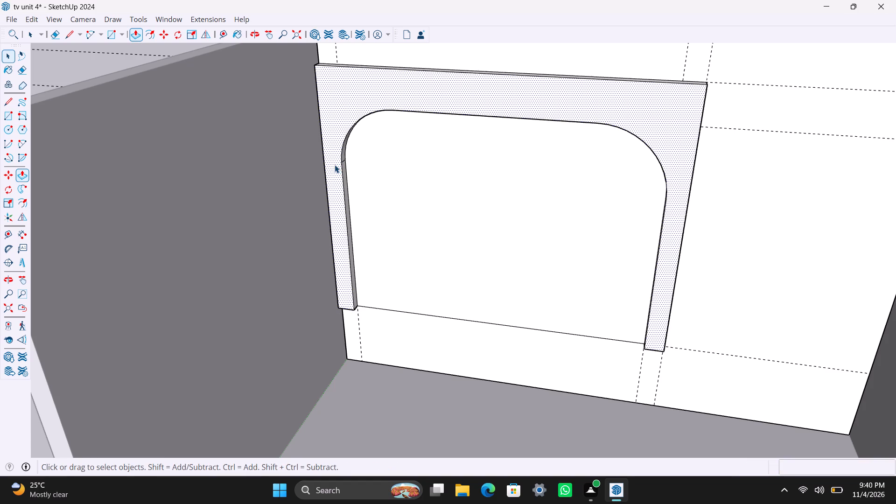
Place a horizontal guide 9" above the bottom edge of the back wall panel.
scroll(470, 224, down, 3)
middle_drag(489, 289, 535, 185)
scroll(410, 321, down, 2)
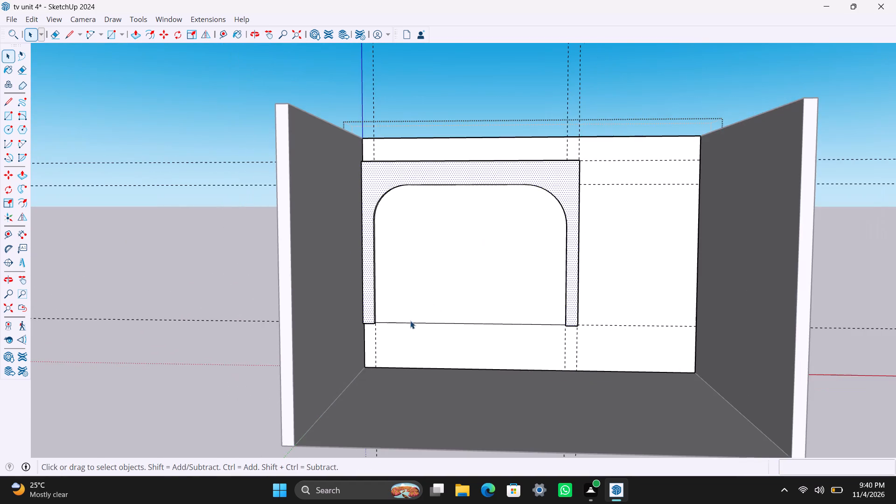
shift+middle_drag(409, 311, 371, 247)
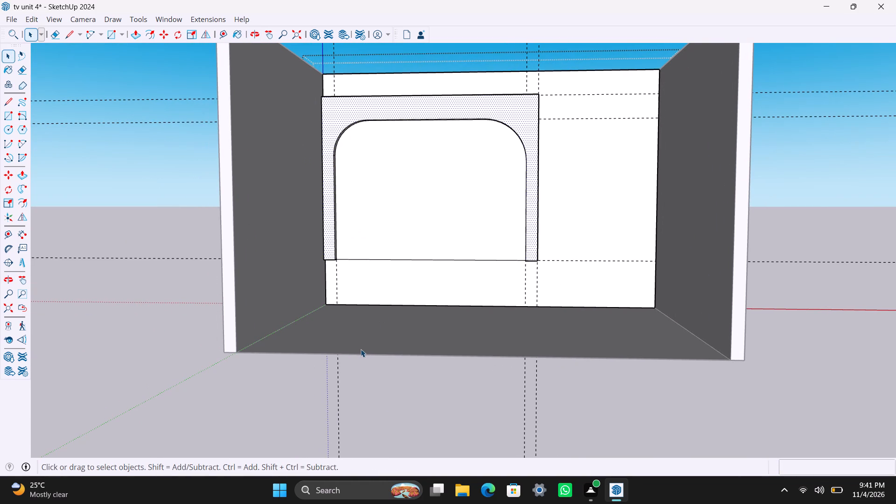
scroll(371, 275, up, 2)
middle_drag(341, 302, 354, 309)
key(t)
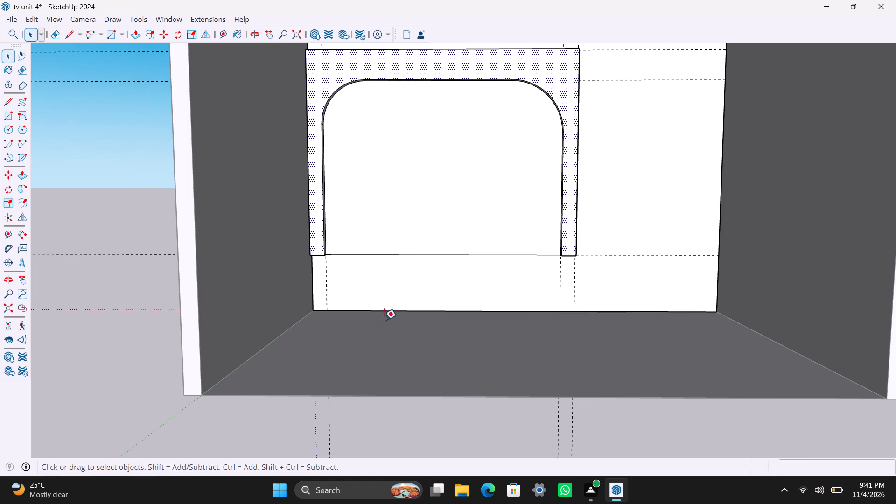
click(402, 312)
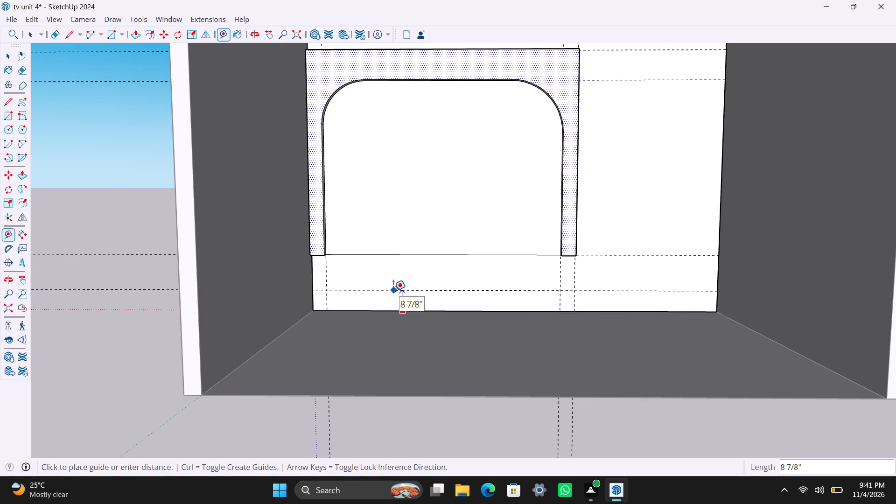
text(9")
key(Return)
key(space)
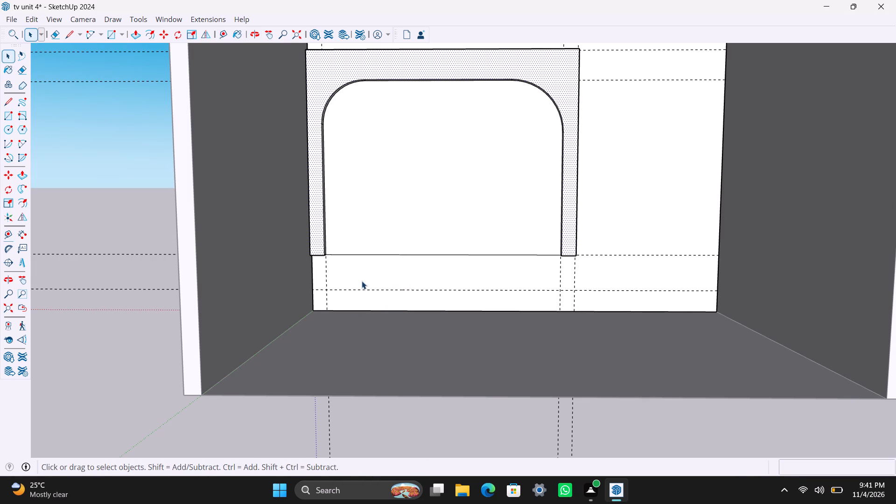
Place a horizontal guide 1" below the bottom edge of the arched opening.
scroll(347, 282, up, 3)
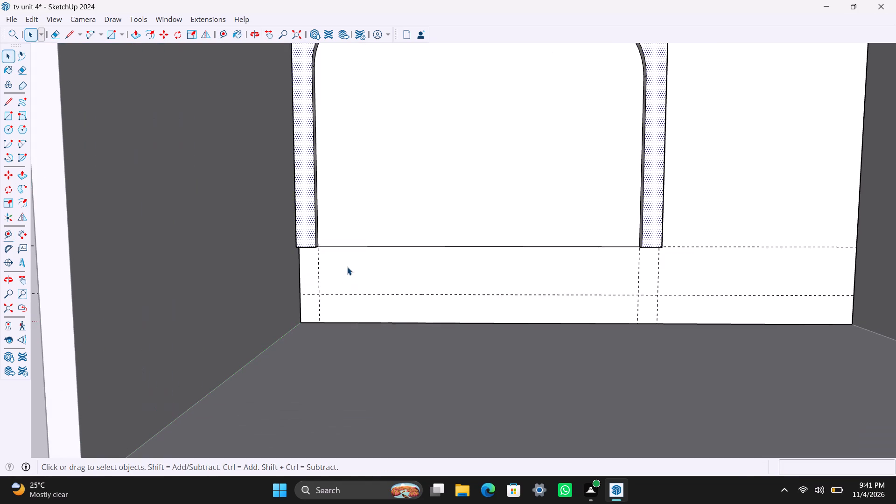
key(t)
click(367, 245)
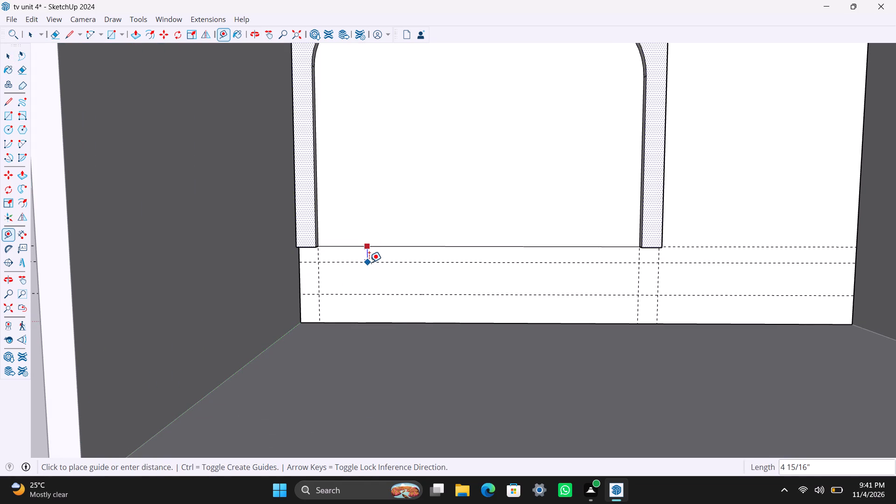
text(1")
key(Return)
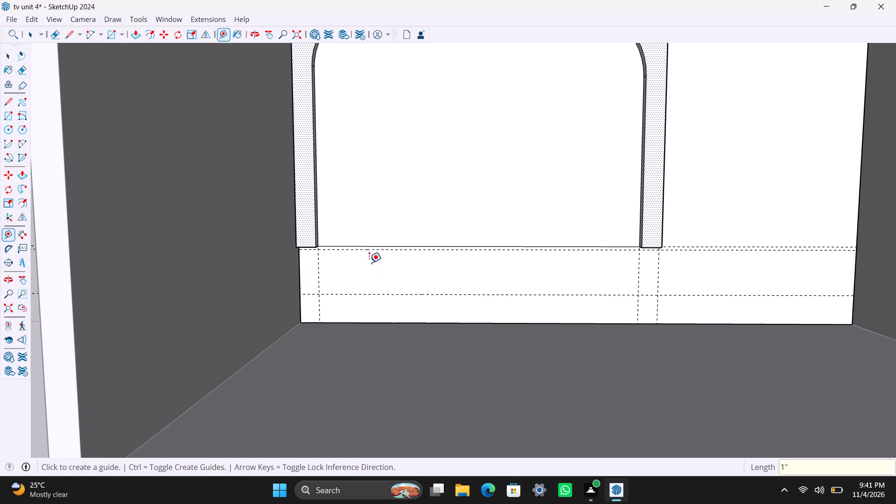
key(space)
Draw an 8' 3" by 1' 2" rectangle between the two new guides and the opening's vertical guides, and make it a group.
key(r)
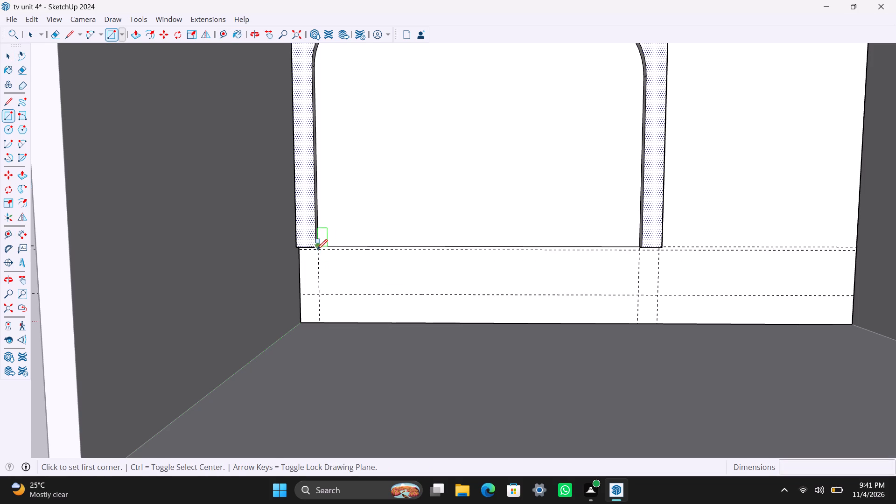
click(320, 251)
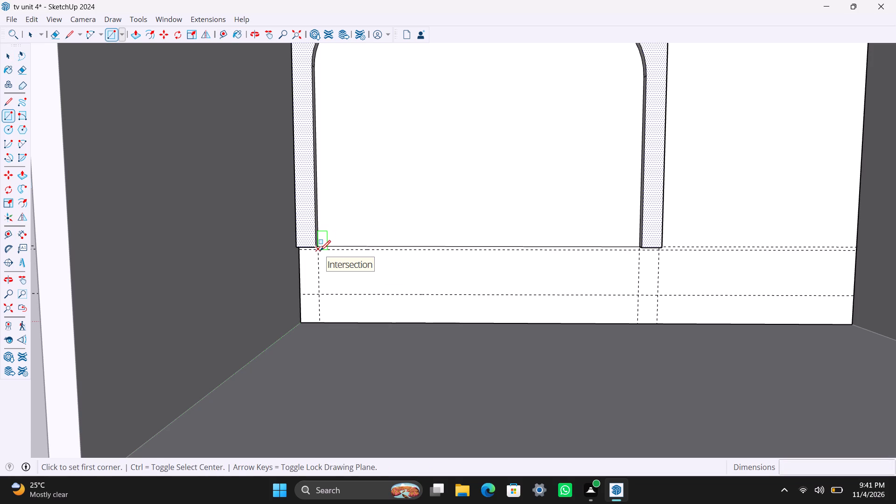
click(638, 294)
key(space)
double_click(547, 278)
right_click(544, 277)
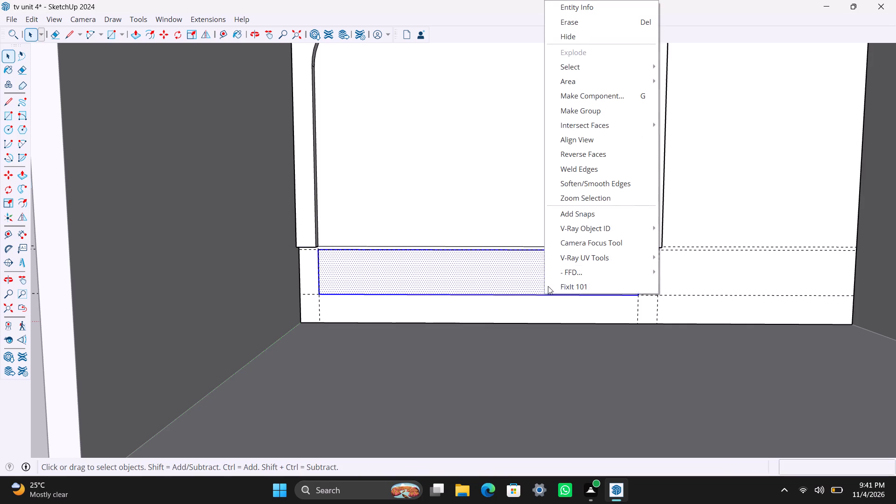
click(604, 111)
Open the rectangle group and Push/Pull its face out by 1' to form the cabinet box.
triple_click(539, 266)
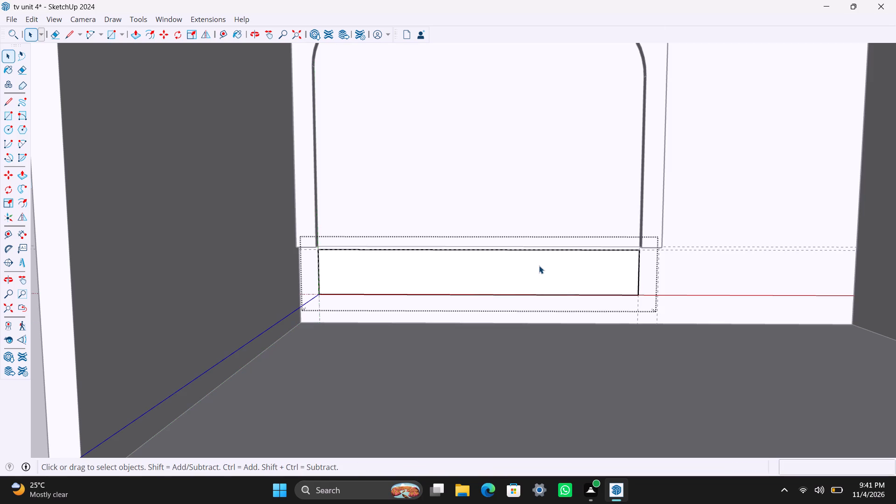
key(p)
click(539, 266)
text(1')
key(Return)
key(space)
Push/Pull the cabinet box's left end face out to meet the left side wall.
scroll(363, 295, up, 2)
middle_drag(346, 290, 374, 295)
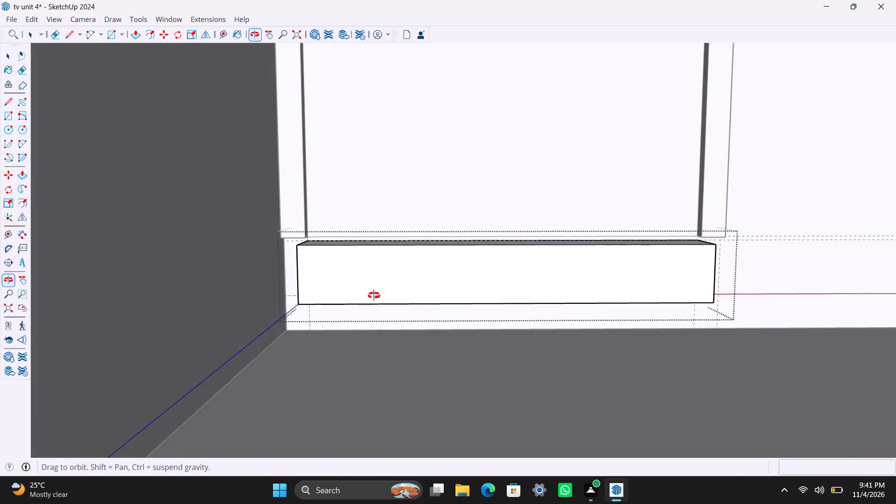
middle_drag(374, 295, 386, 298)
scroll(291, 285, up, 10)
middle_drag(311, 295, 342, 312)
scroll(304, 294, up, 3)
click(314, 243)
key(p)
click(314, 242)
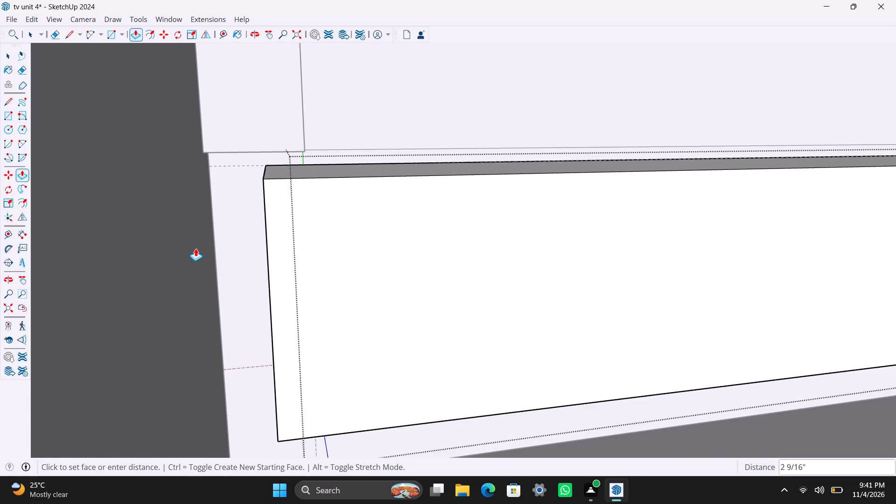
click(186, 248)
key(space)
Push/Pull the cabinet box's right end face out to align with the arched frame's outer right edge.
scroll(159, 261, down, 13)
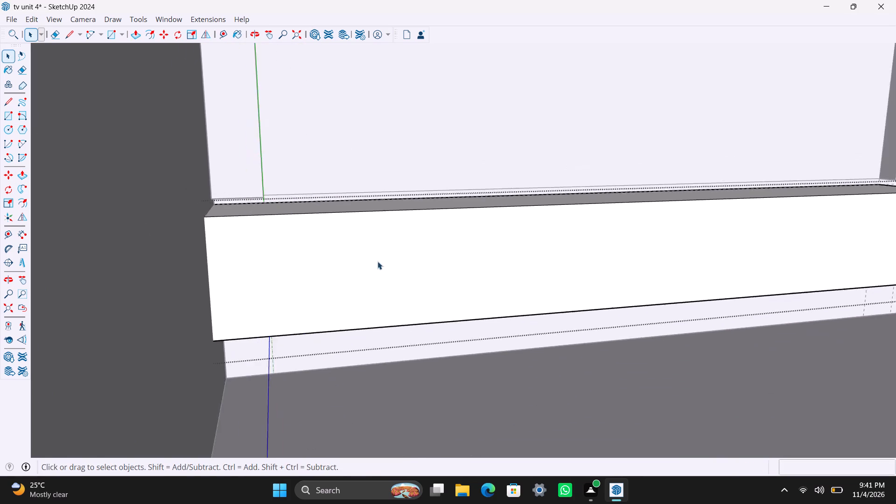
scroll(378, 261, down, 12)
middle_drag(533, 259, 429, 261)
scroll(603, 258, down, 2)
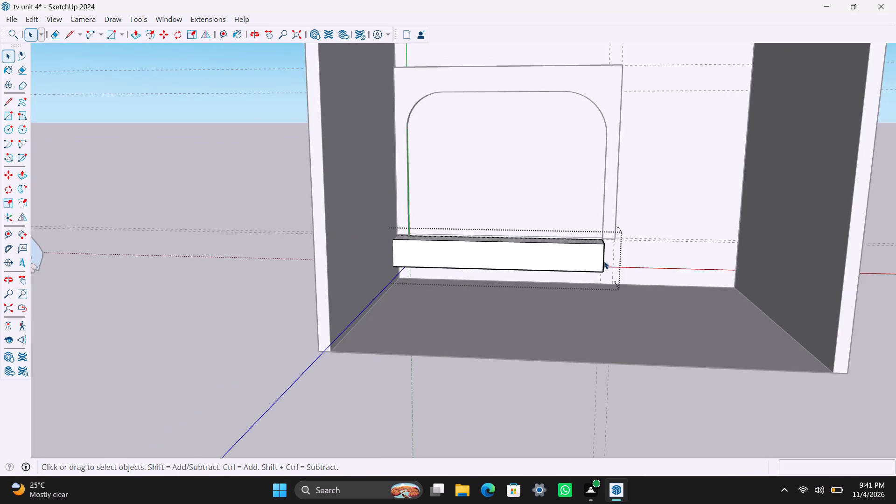
shift+middle_drag(604, 261, 465, 291)
scroll(482, 293, up, 5)
middle_drag(486, 293, 459, 301)
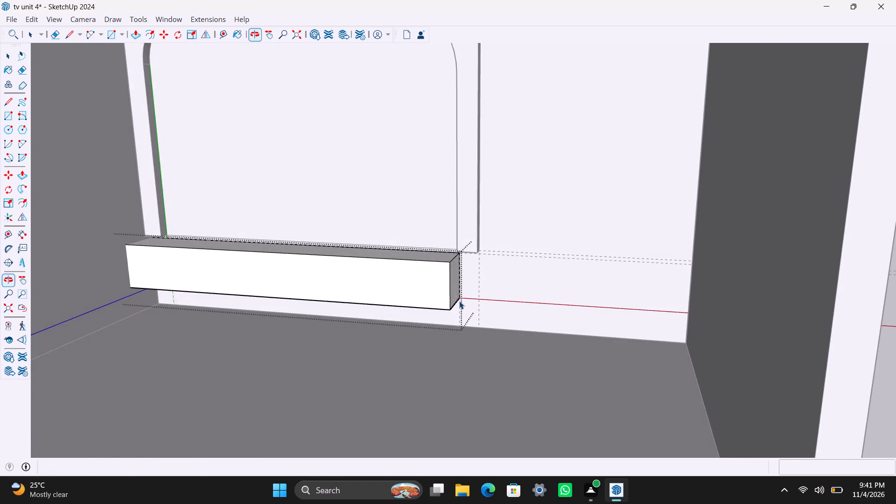
scroll(451, 291, up, 6)
click(458, 248)
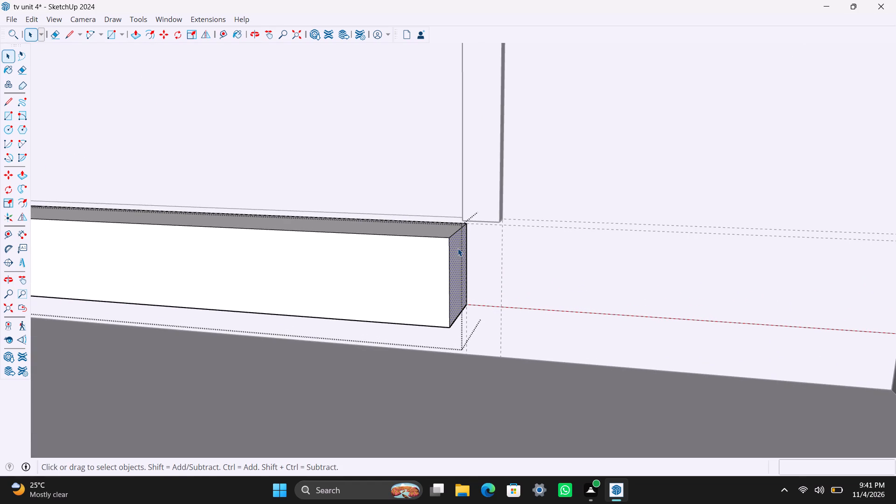
key(p)
click(458, 248)
click(501, 210)
key(space)
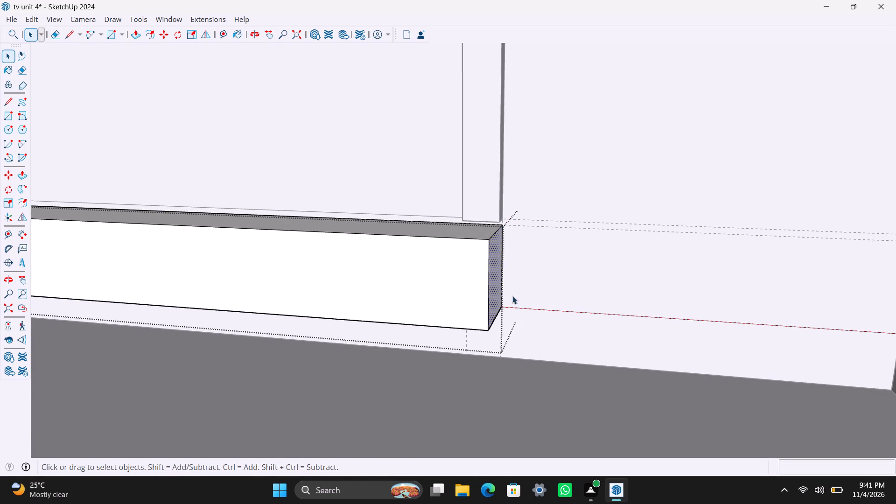
key(space)
drag(483, 423, 472, 415)
Close the cabinet box group at the narrow gap between the arched frame and the box.
scroll(244, 322, down, 3)
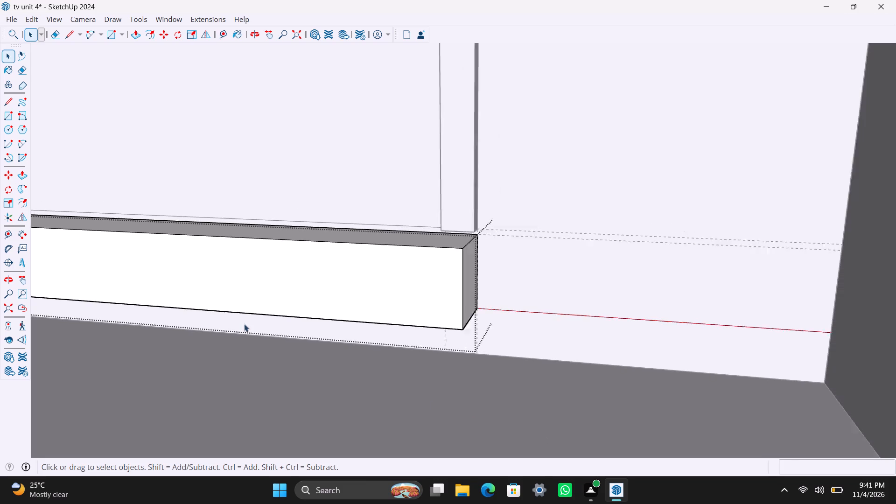
middle_drag(307, 324, 382, 337)
scroll(350, 311, down, 3)
middle_drag(354, 311, 478, 311)
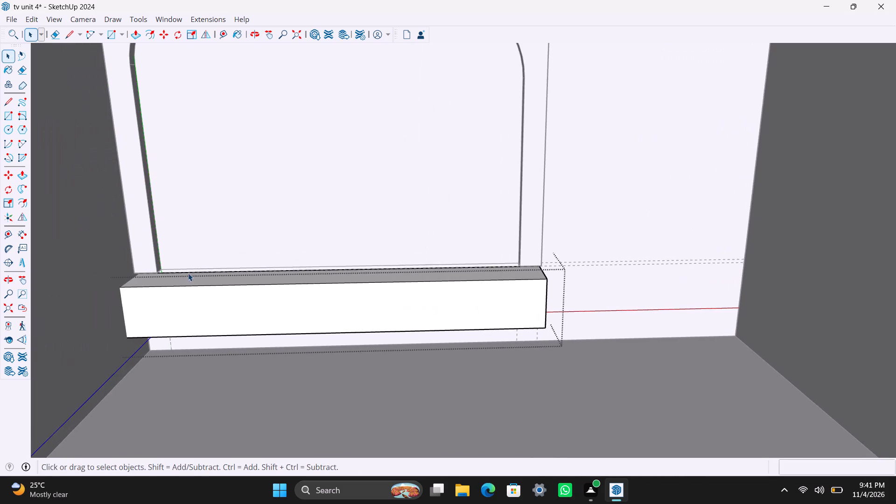
scroll(188, 273, up, 11)
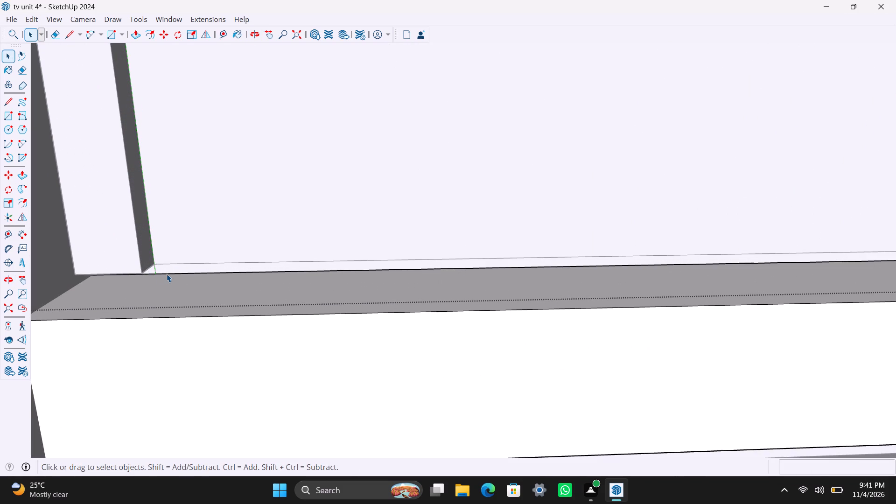
key(r)
click(221, 233)
key(space)
click(207, 227)
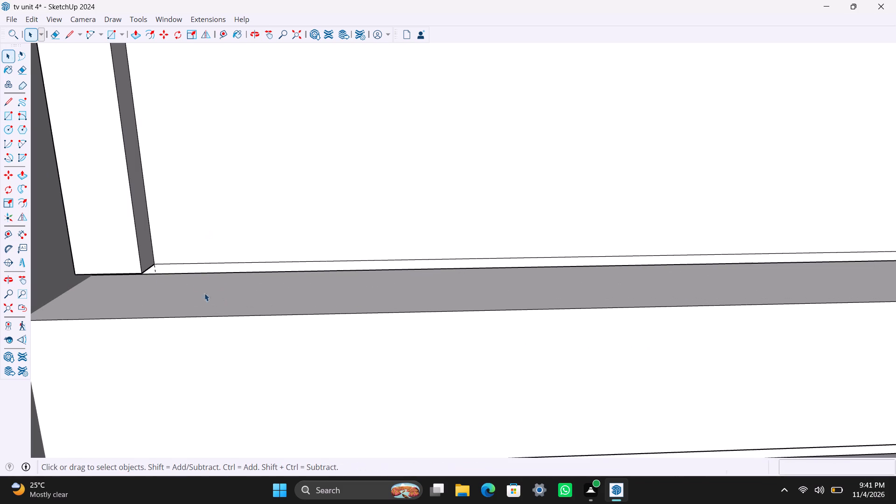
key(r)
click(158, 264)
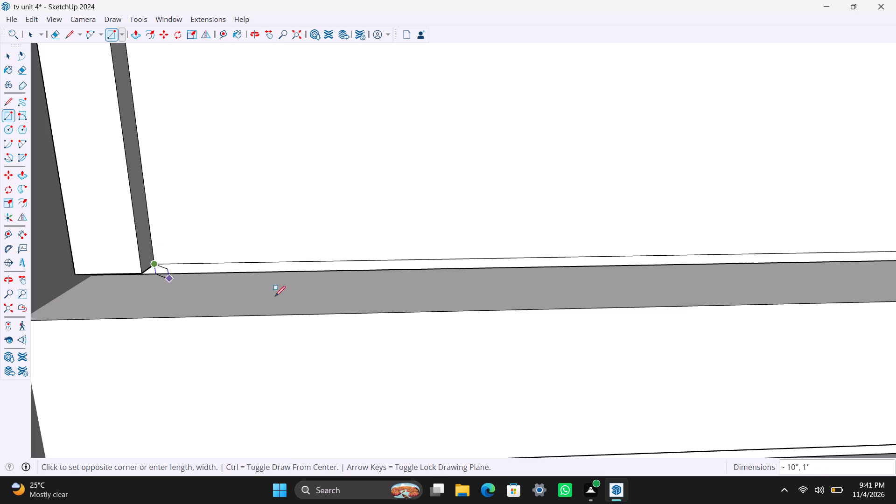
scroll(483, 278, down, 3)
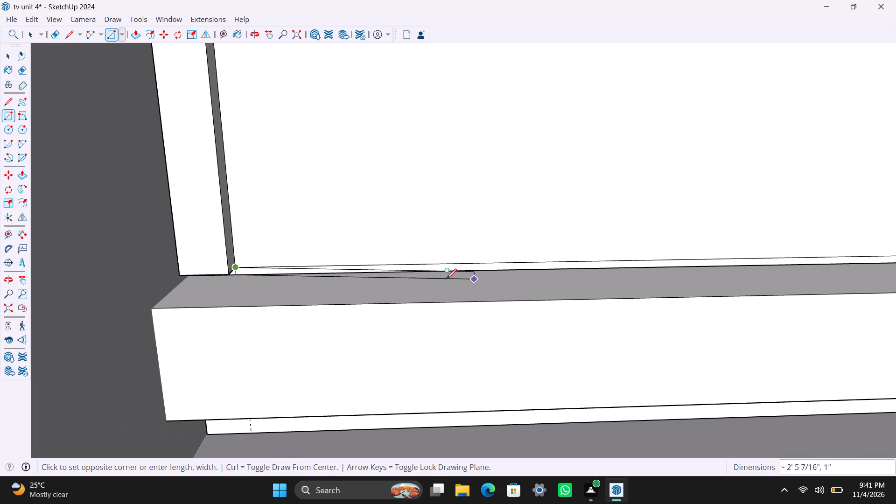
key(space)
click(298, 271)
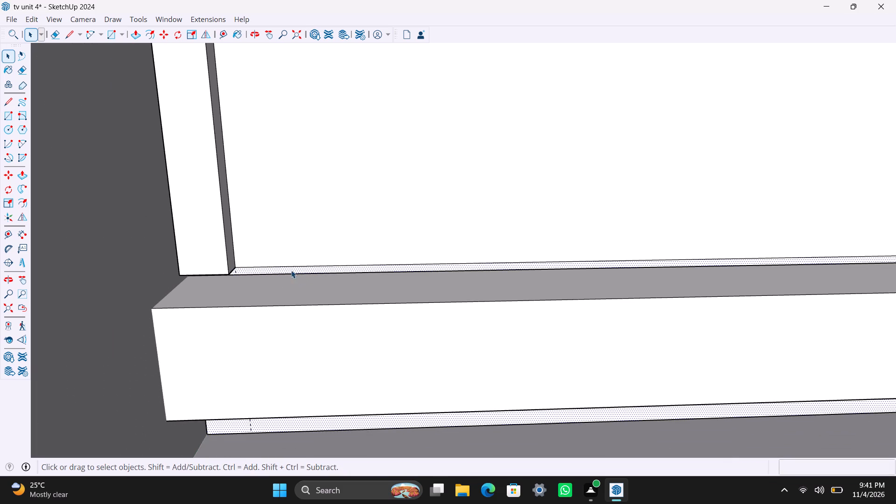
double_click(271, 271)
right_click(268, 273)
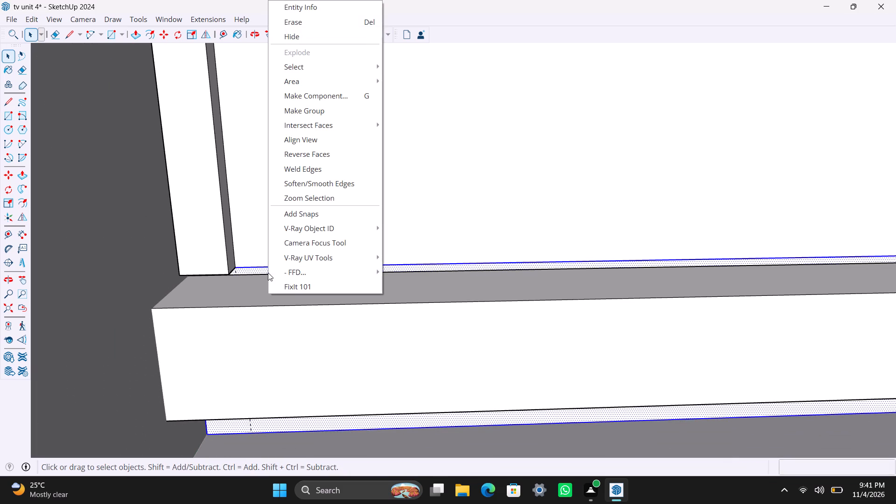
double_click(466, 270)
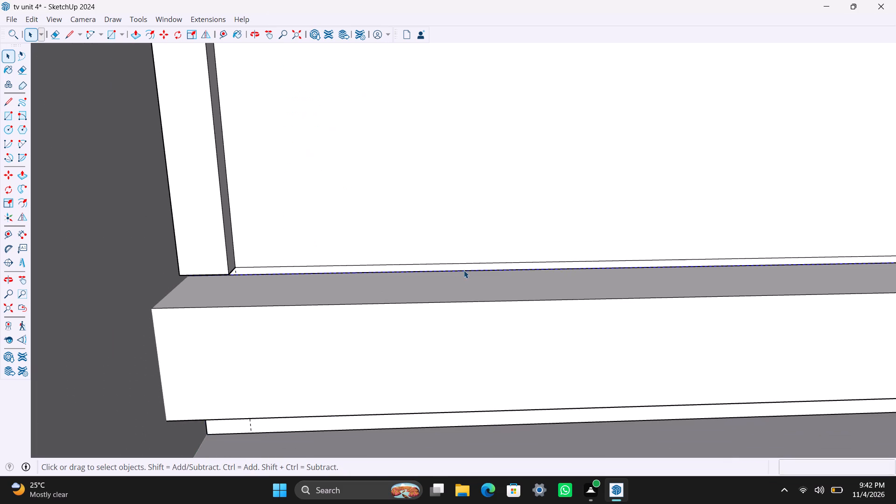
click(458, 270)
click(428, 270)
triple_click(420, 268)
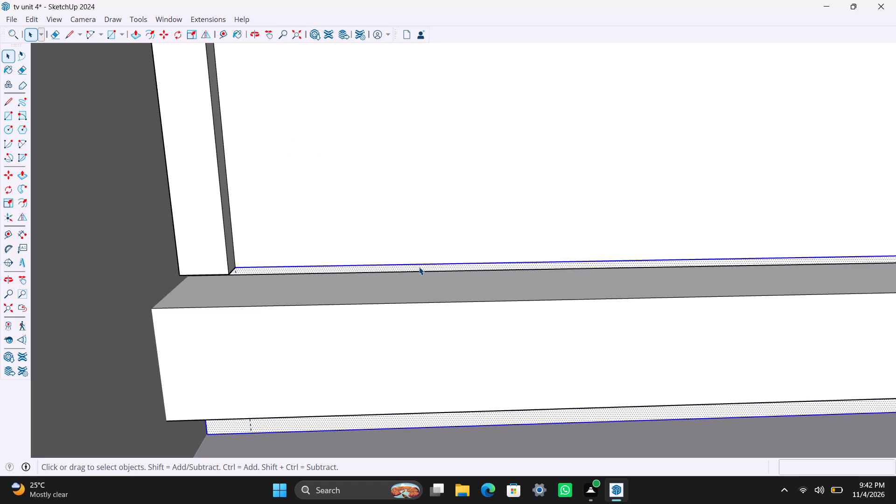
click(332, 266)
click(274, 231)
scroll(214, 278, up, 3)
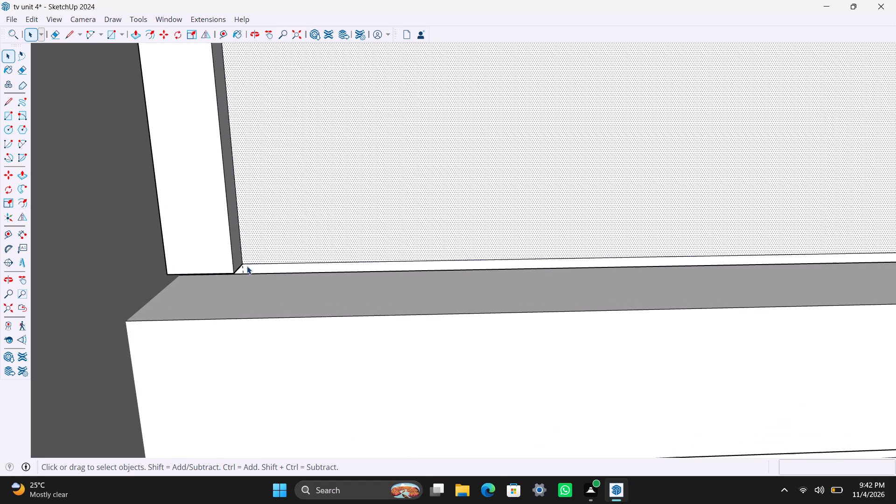
Draw an 8' 3" by 1" rectangle on the wall strip between the arched frame's legs, just above the cabinet box.
click(248, 266)
key(r)
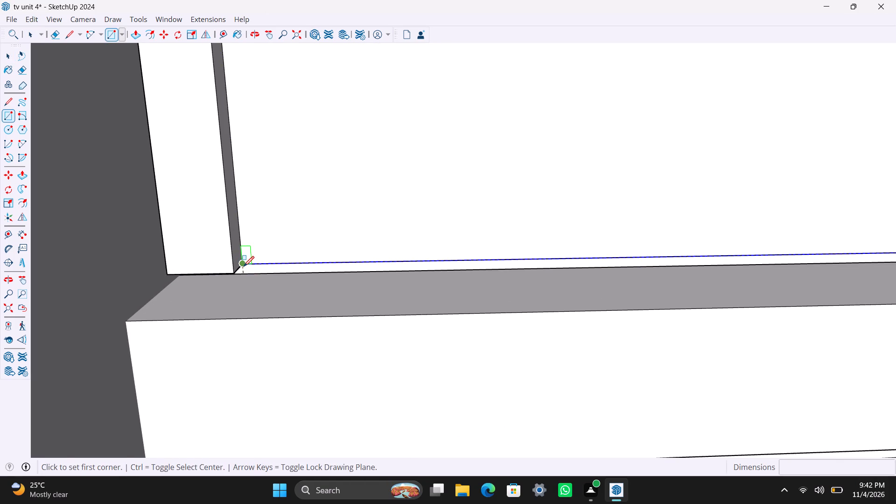
drag(244, 266, 252, 272)
scroll(382, 265, down, 11)
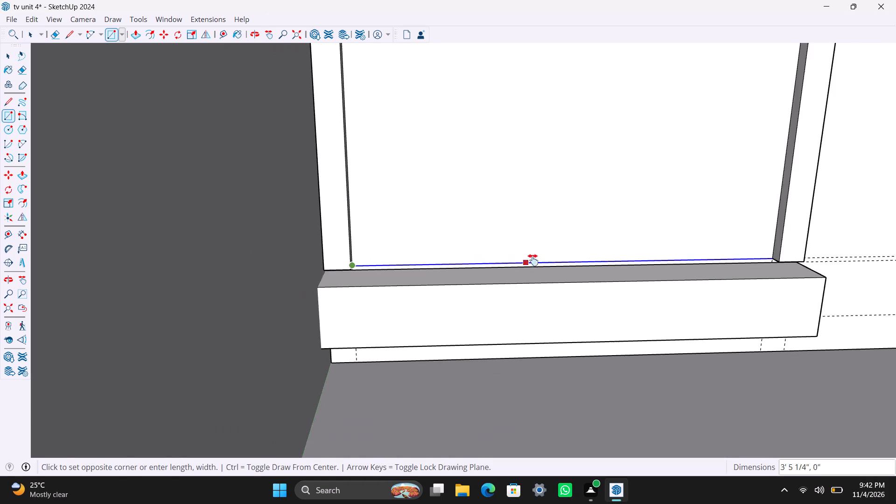
shift+middle_drag(533, 260, 275, 288)
scroll(462, 290, up, 13)
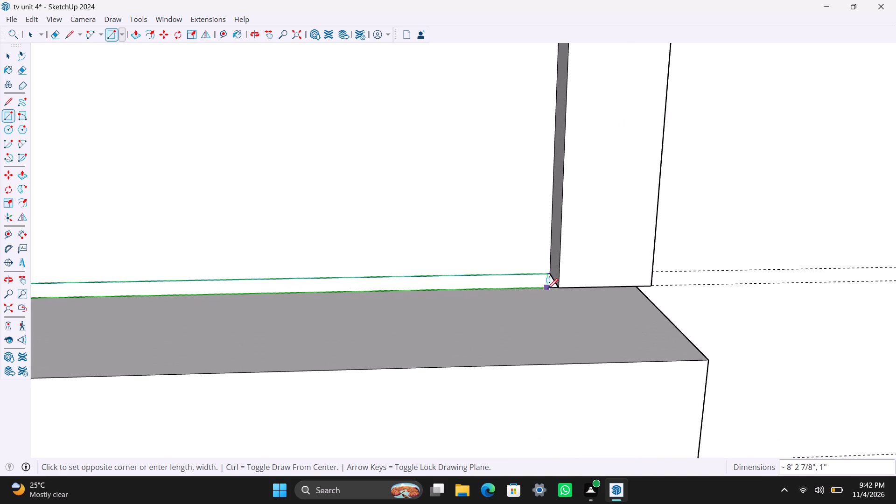
scroll(547, 289, up, 3)
click(551, 287)
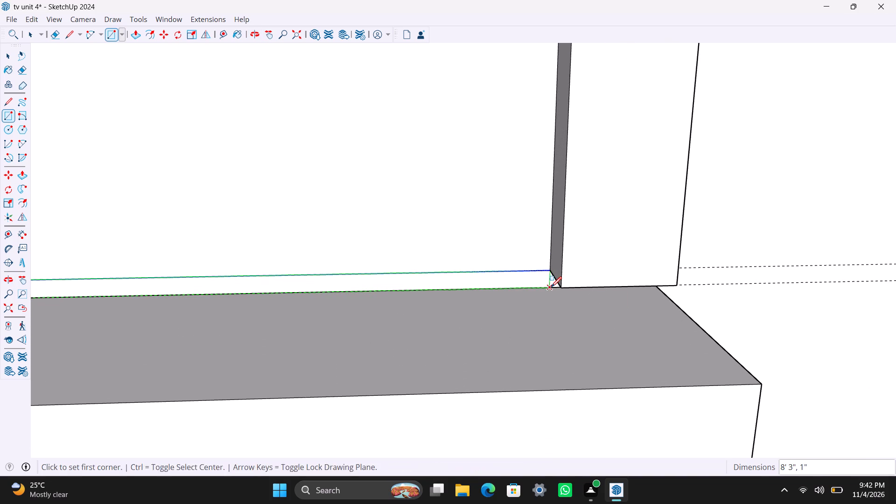
Select the thin rectangle with its edges and make it a group.
key(space)
click(536, 281)
click(536, 281)
right_click(535, 280)
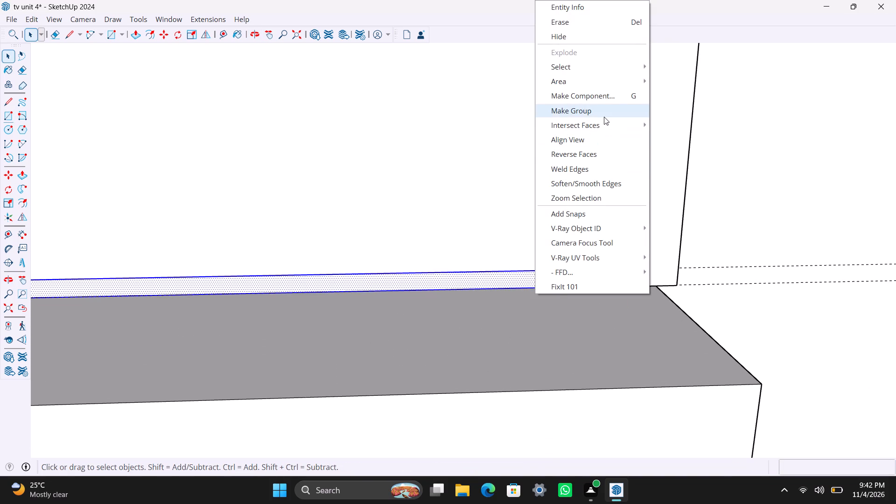
click(604, 116)
Open the strip group and Push/Pull its face out flush with the cabinet box's front, forming a top slab.
scroll(520, 257, up, 3)
triple_click(529, 285)
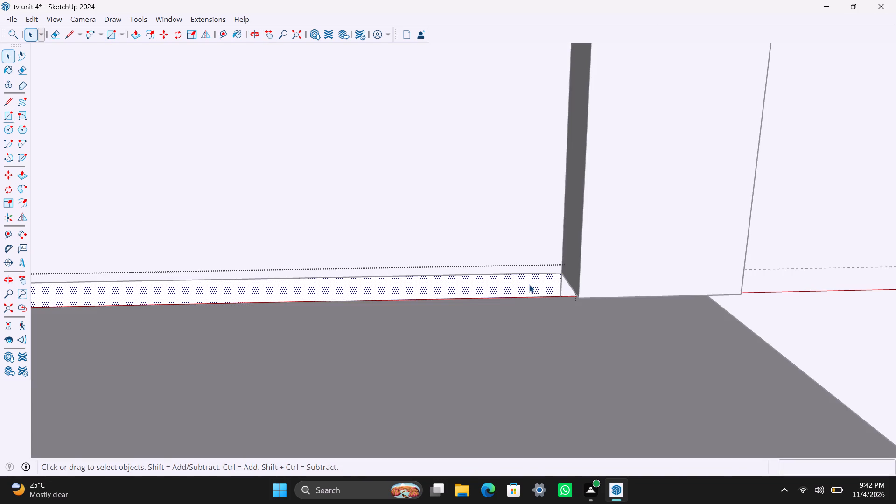
key(p)
click(529, 285)
scroll(543, 337, down, 8)
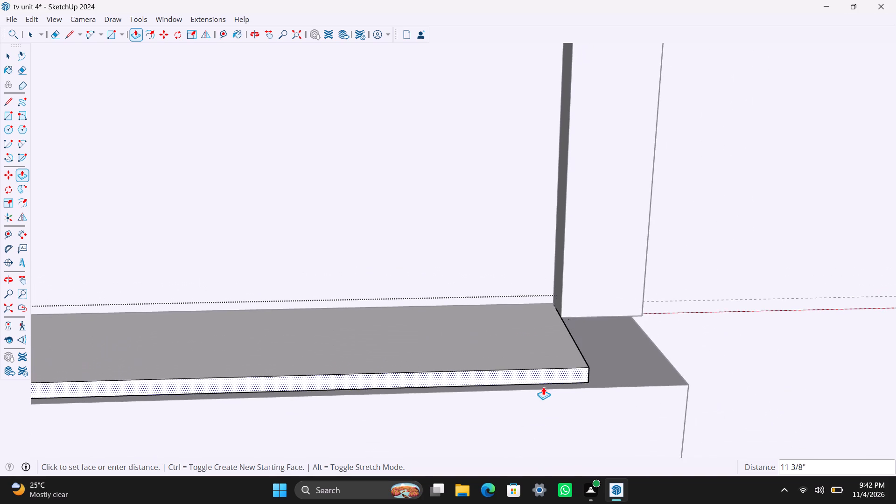
click(543, 389)
scroll(539, 388, down, 16)
middle_drag(582, 361, 515, 366)
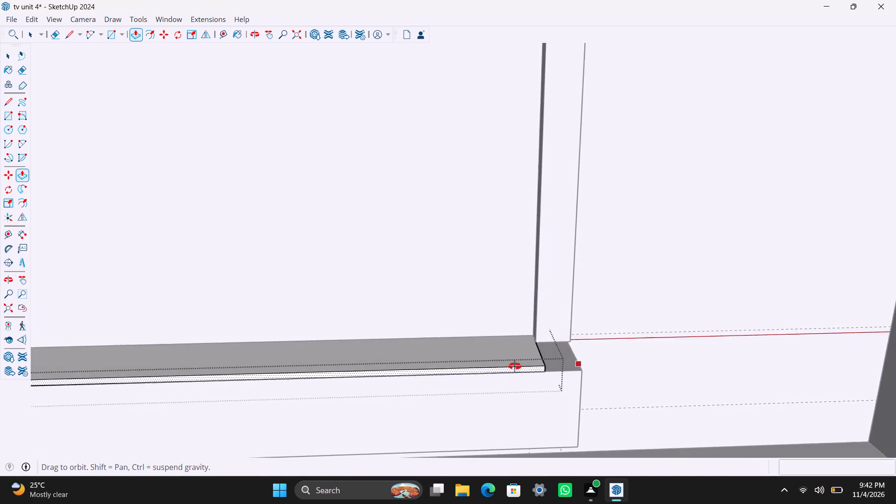
middle_drag(515, 366, 418, 366)
scroll(445, 373, up, 6)
click(449, 360)
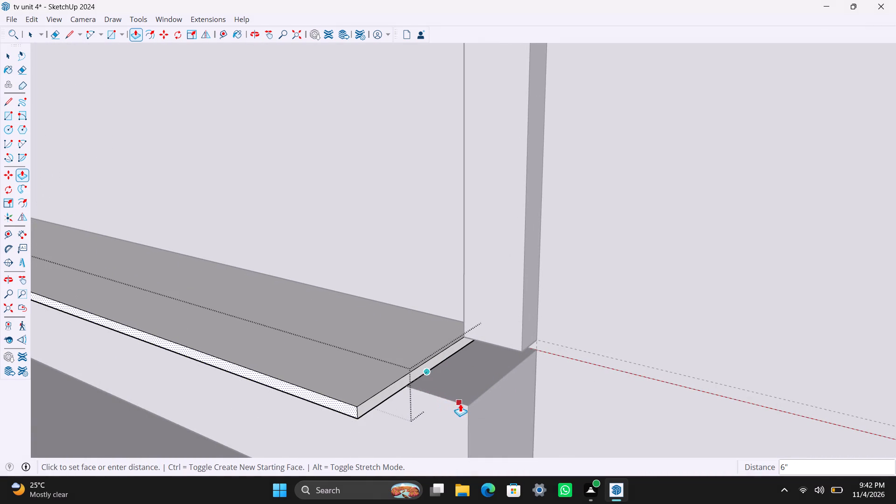
key(space)
Push/Pull the top slab's right end face out to align with the cabinet box's right end.
click(418, 376)
scroll(418, 376, up, 2)
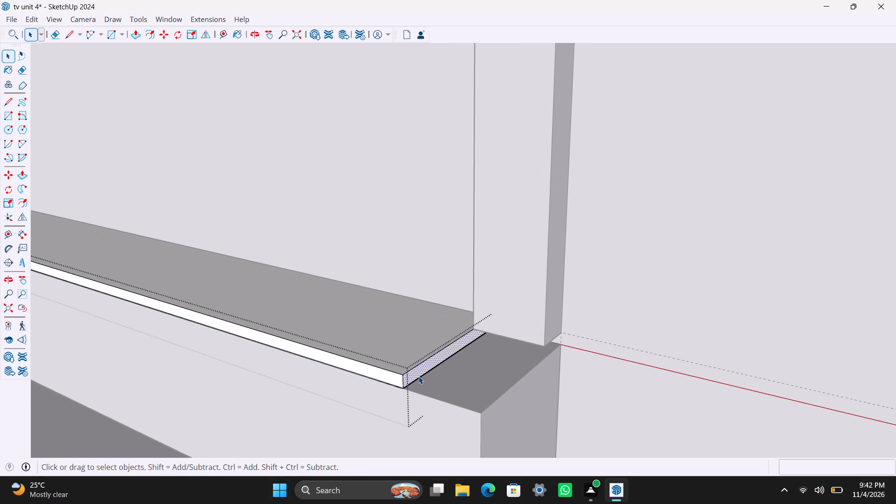
key(p)
click(419, 376)
click(492, 419)
key(space)
Push/Pull the top slab's left end face out to meet the left side wall.
scroll(376, 401, down, 2)
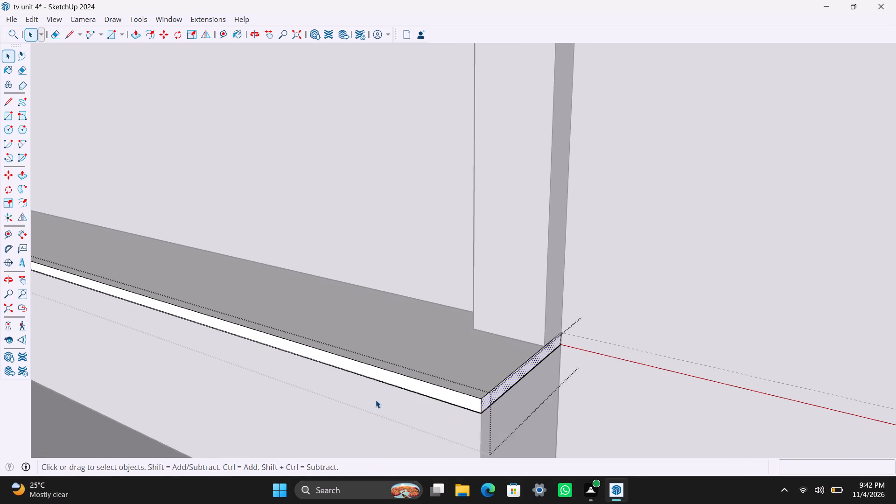
scroll(376, 400, down, 12)
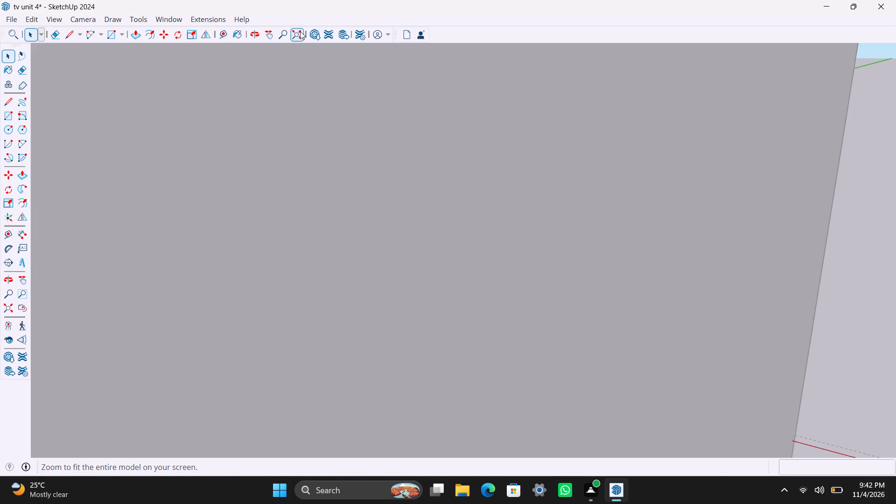
click(300, 31)
scroll(300, 238, down, 4)
middle_drag(409, 267, 479, 284)
scroll(427, 240, up, 8)
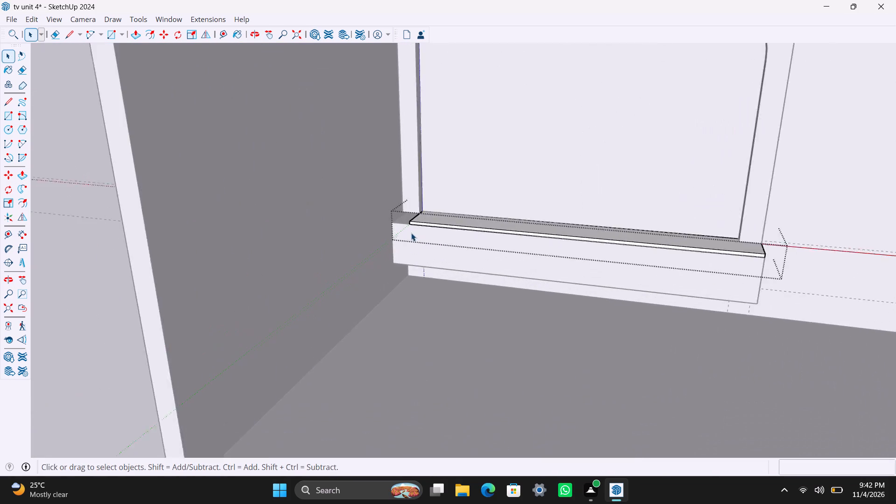
scroll(411, 233, up, 9)
middle_drag(406, 236, 482, 285)
scroll(455, 257, up, 7)
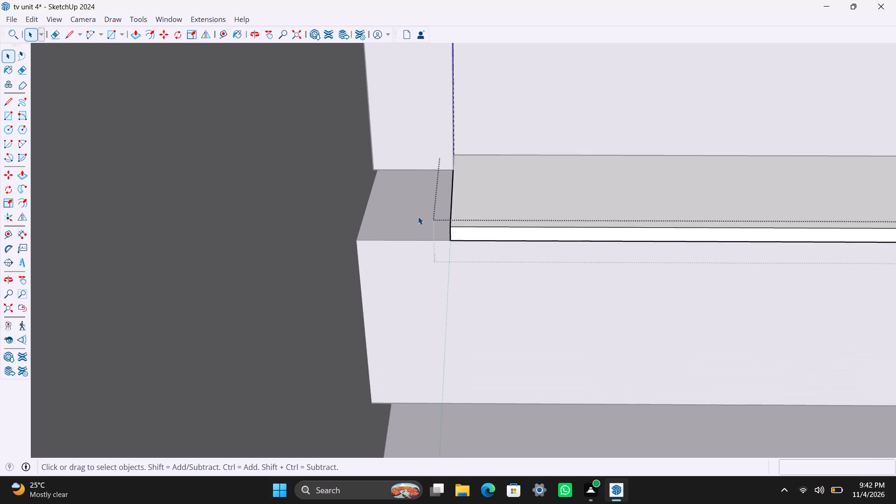
scroll(418, 217, up, 2)
middle_drag(432, 214, 469, 224)
middle_drag(469, 219, 352, 219)
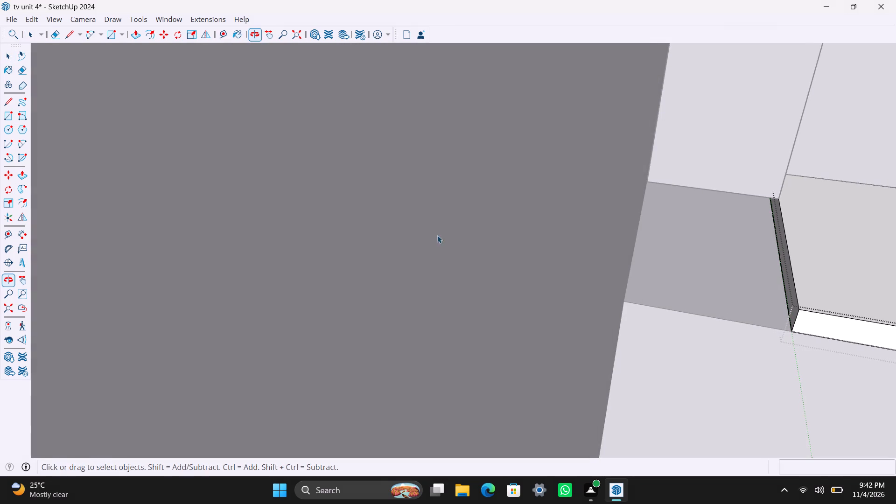
scroll(785, 247, up, 3)
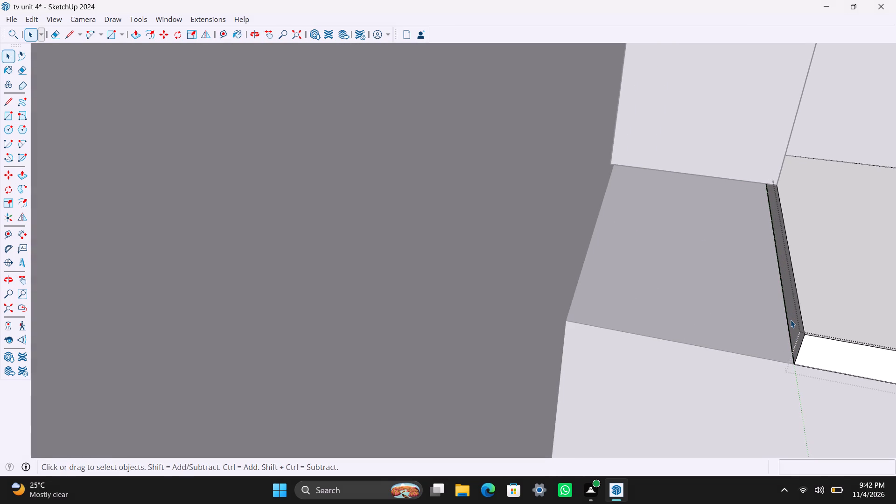
click(791, 320)
key(p)
click(791, 321)
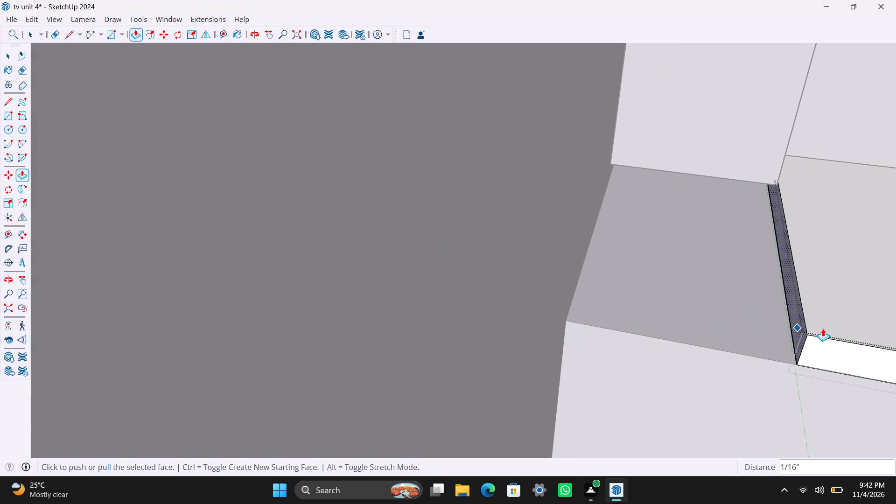
click(806, 324)
click(534, 303)
key(space)
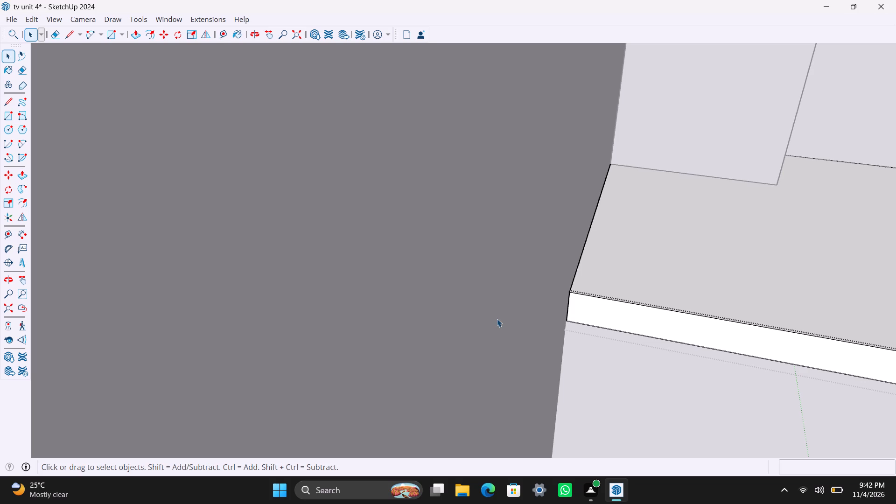
Save the model.
key(ctrl+s)
key(space)
Close the top slab group and the back wall group that contains it.
scroll(462, 319, down, 9)
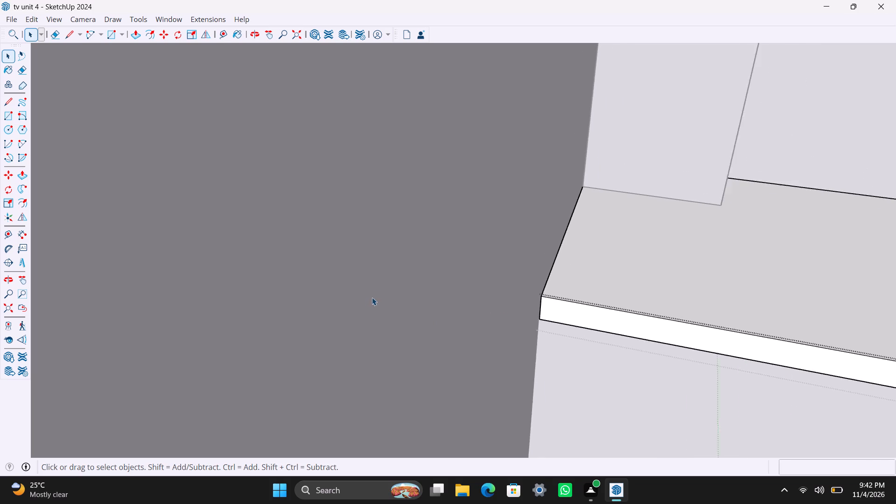
scroll(372, 297, down, 20)
scroll(372, 297, down, 20)
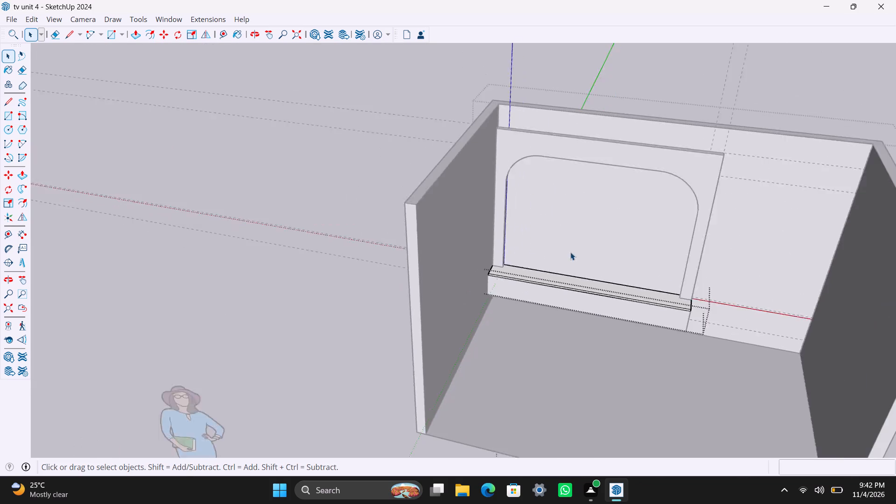
middle_drag(568, 282, 461, 233)
click(771, 84)
click(767, 84)
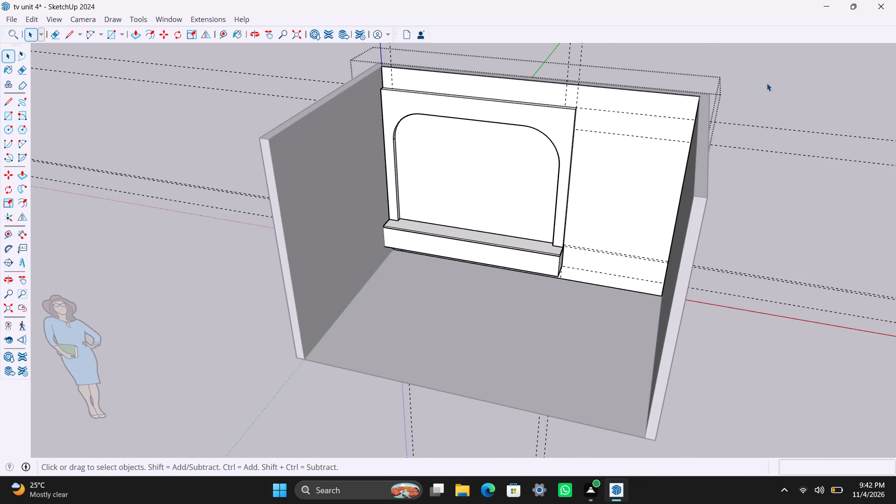
Examine the arched frame, cabinet box and top slab within the room from several angles.
scroll(468, 268, up, 4)
middle_drag(494, 295, 529, 296)
scroll(484, 264, down, 4)
middle_drag(441, 225, 343, 244)
scroll(404, 263, up, 2)
middle_drag(420, 293, 458, 301)
scroll(357, 262, down, 4)
shift+middle_drag(349, 283, 368, 265)
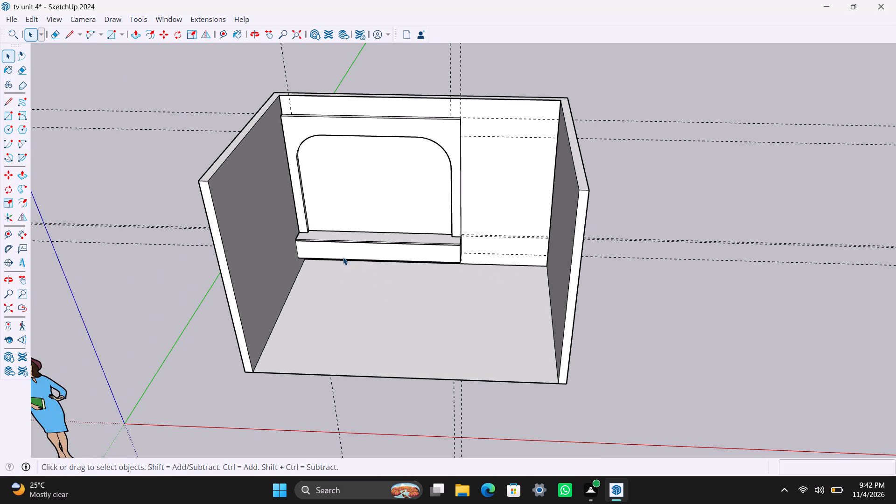
scroll(341, 257, up, 1)
shift+middle_drag(333, 243, 339, 226)
scroll(414, 220, down, 1)
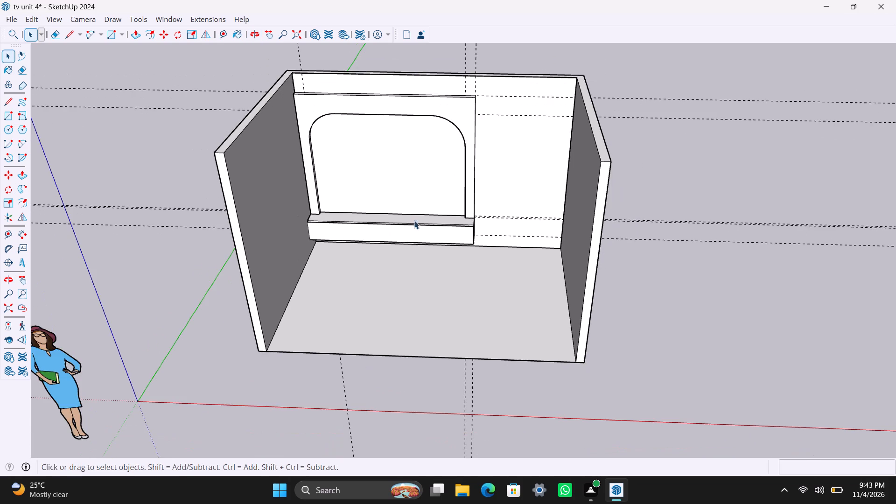
middle_drag(413, 232, 403, 136)
scroll(403, 136, down, 1)
scroll(373, 174, up, 2)
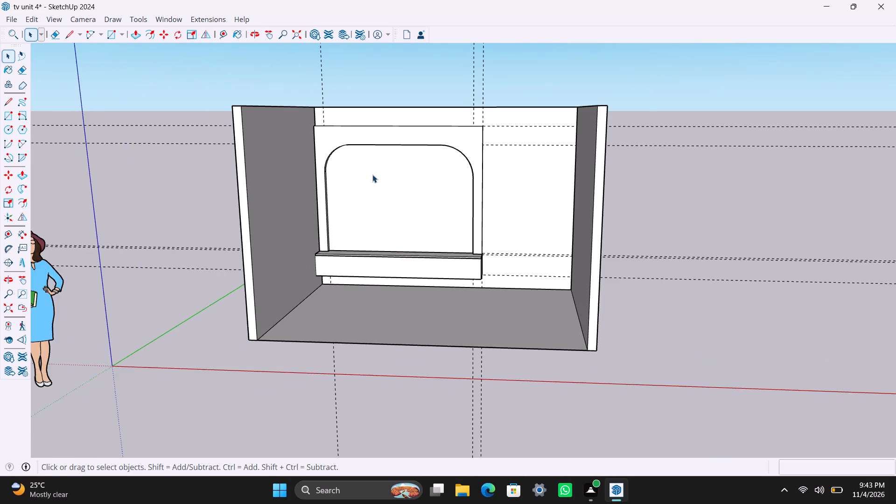
middle_drag(372, 178, 364, 211)
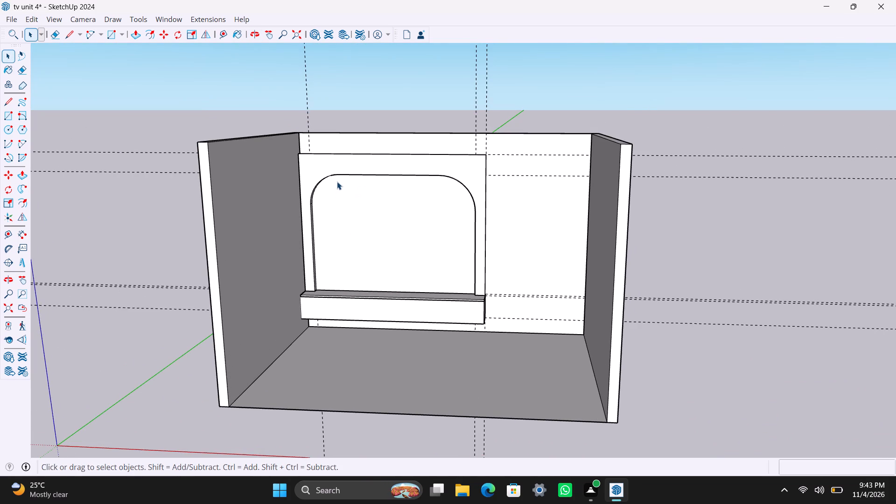
scroll(320, 147, up, 2)
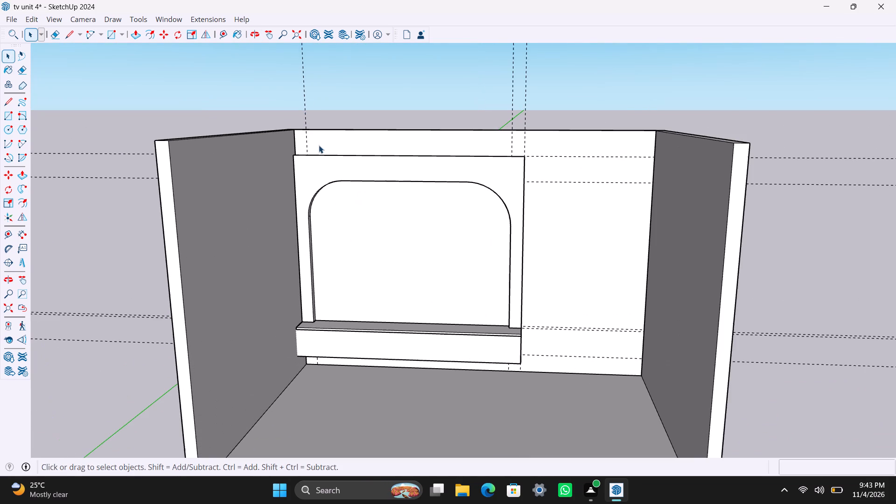
middle_drag(319, 145, 335, 154)
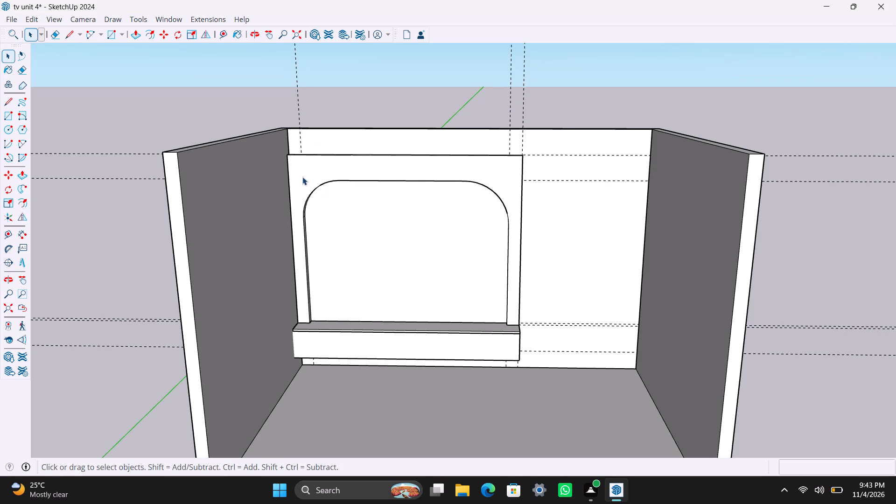
Open the back wall group for editing and select the arched frame's front face.
click(371, 168)
double_click(371, 168)
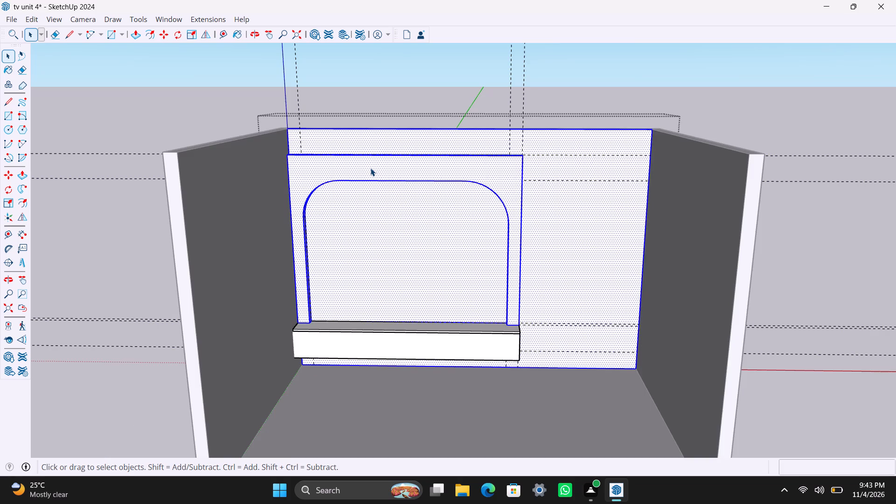
click(371, 168)
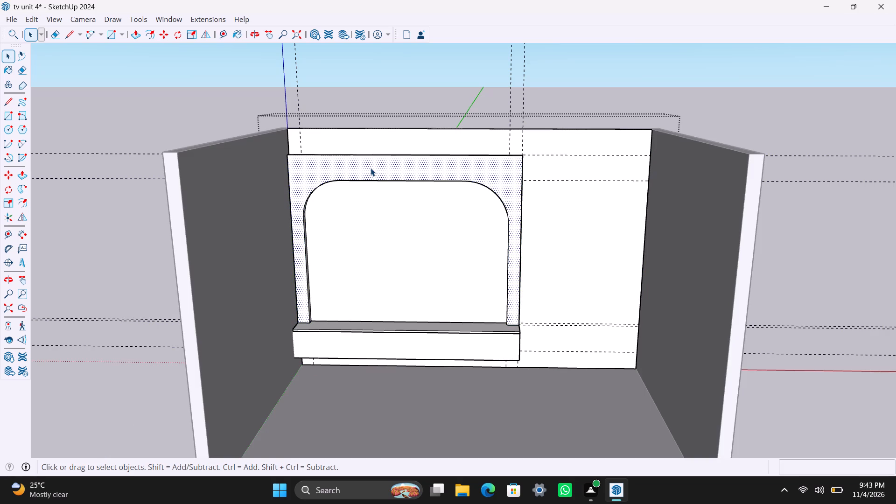
key(space)
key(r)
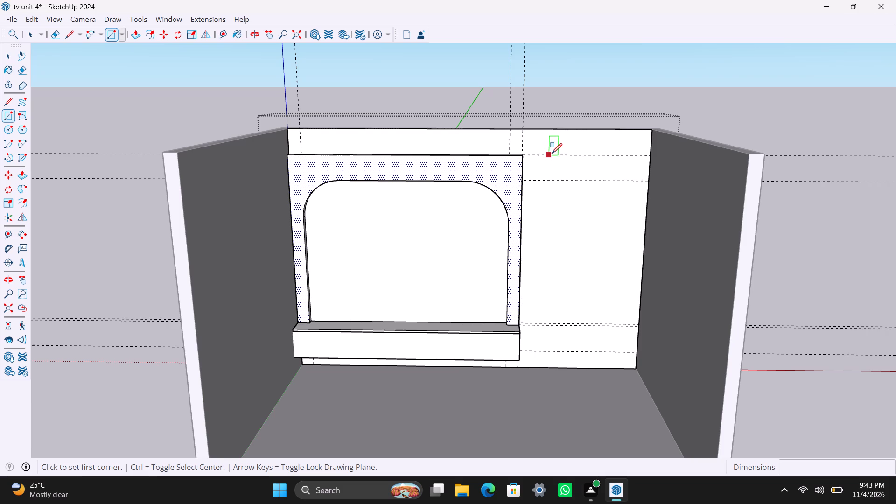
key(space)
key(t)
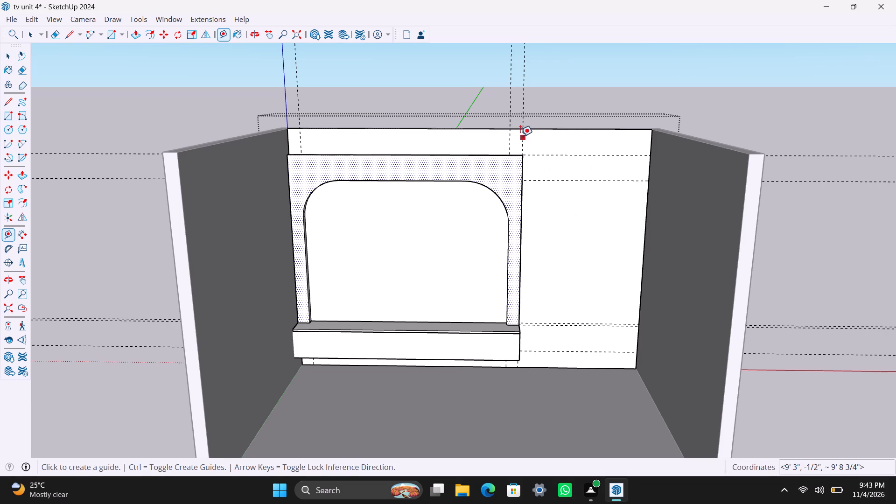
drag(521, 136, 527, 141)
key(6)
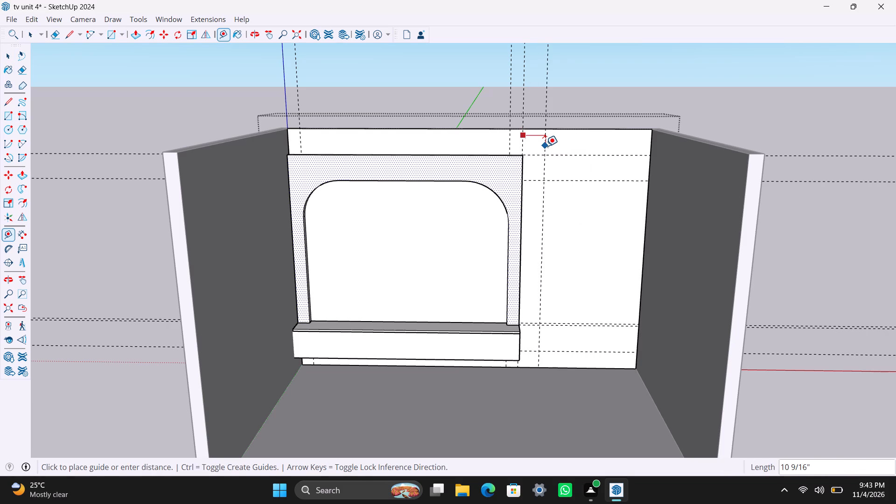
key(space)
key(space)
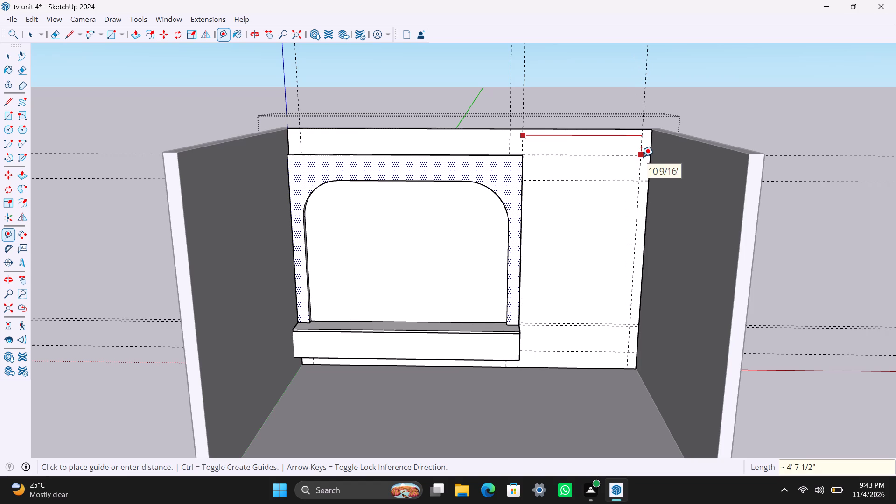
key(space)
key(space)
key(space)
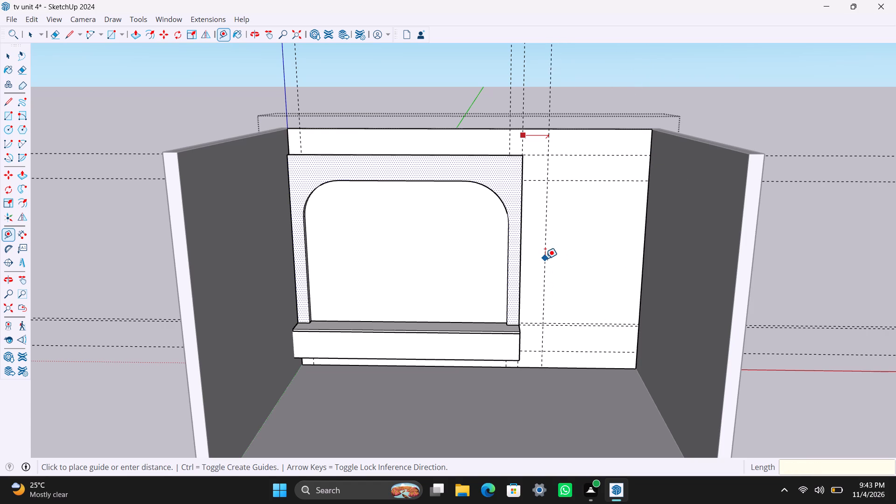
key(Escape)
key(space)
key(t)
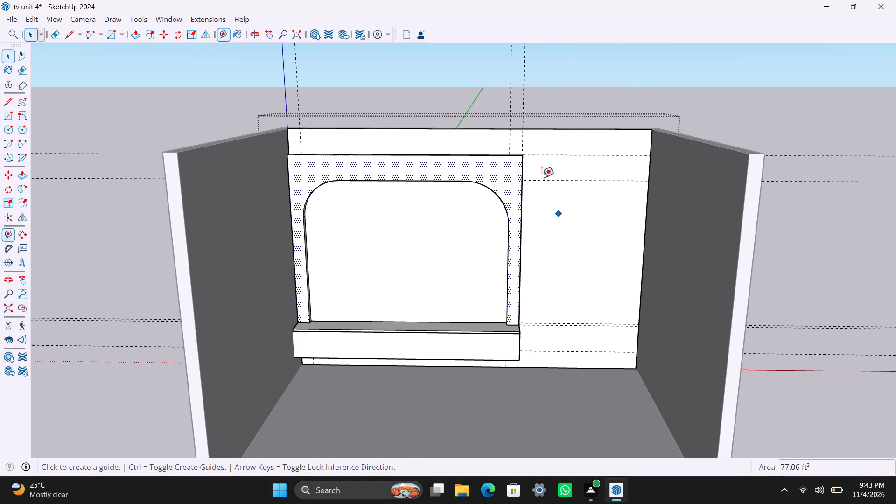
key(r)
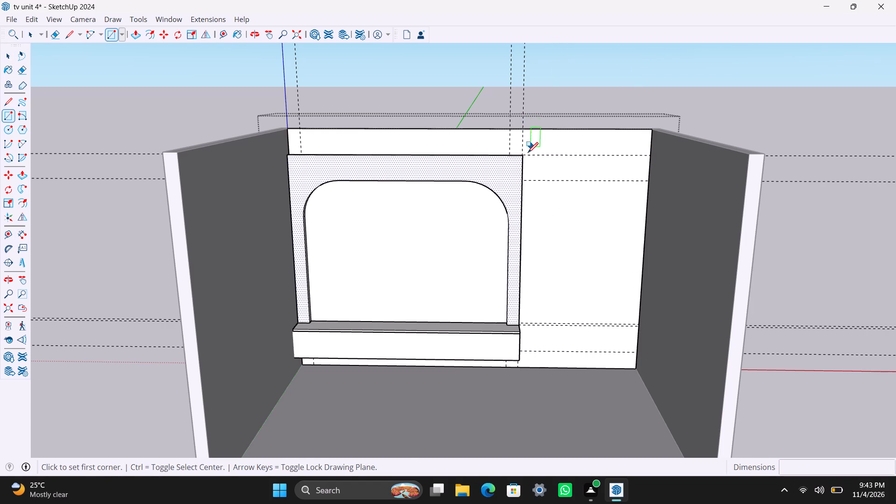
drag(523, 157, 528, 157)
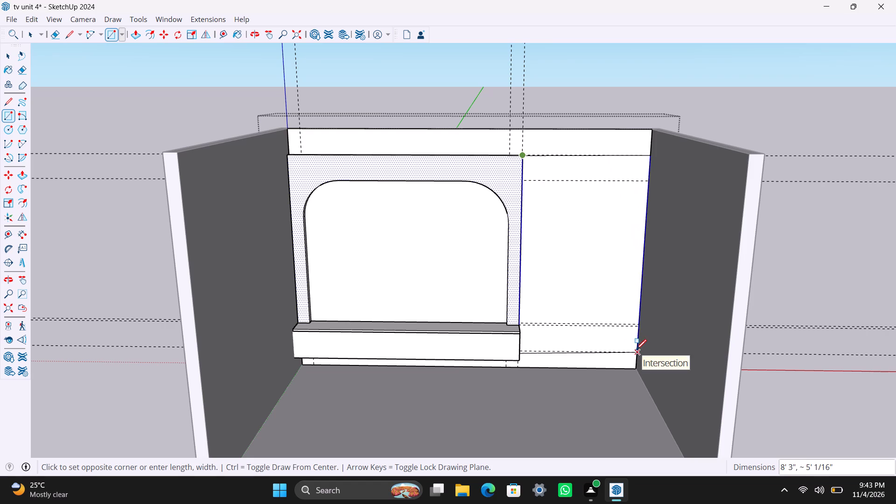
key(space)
Draw a rectangle on the back wall between the arched frame and the right side wall, from frame-top height down to the lowest horizontal guide.
scroll(640, 222, up, 1)
key(r)
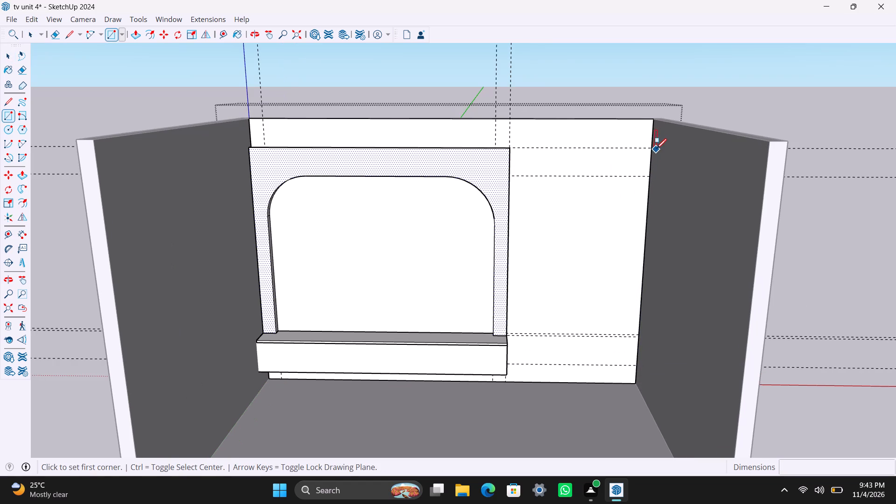
drag(651, 148, 644, 168)
scroll(510, 367, up, 4)
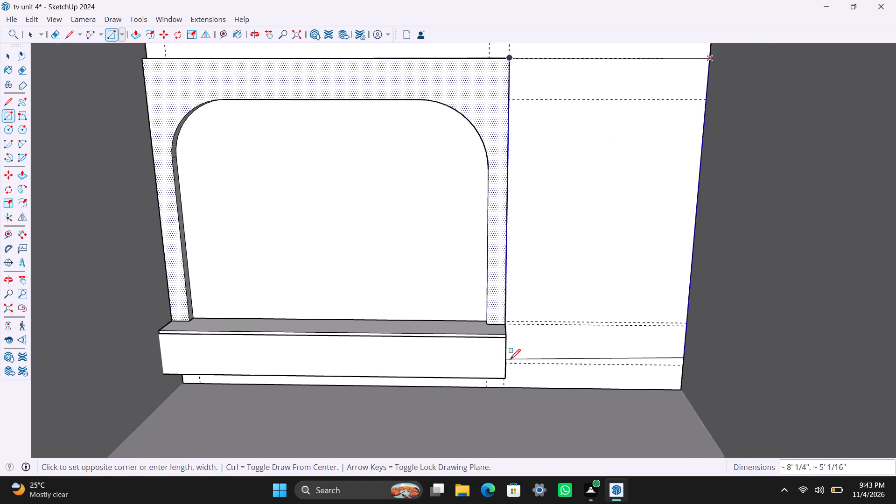
scroll(510, 359, up, 5)
middle_drag(511, 361, 444, 361)
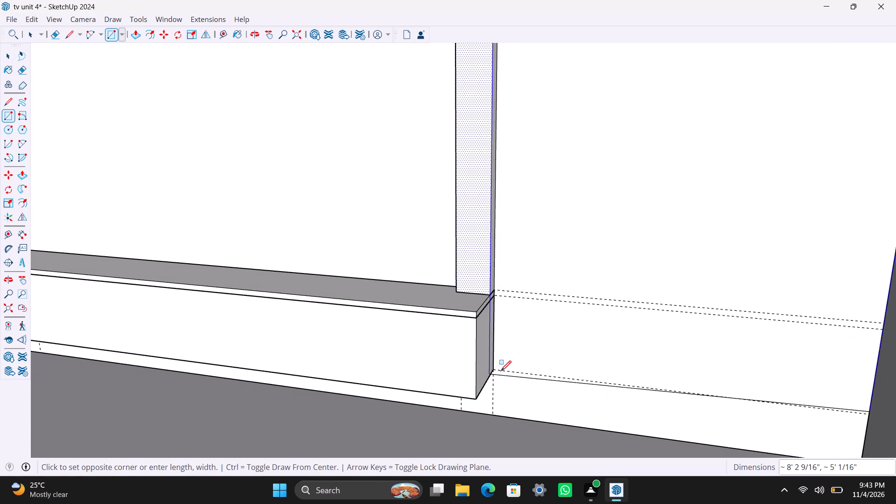
click(493, 371)
key(space)
Make the new rectangle beside the arched frame, with its edges, a group and open it for editing.
scroll(598, 261, down, 11)
scroll(715, 296, down, 2)
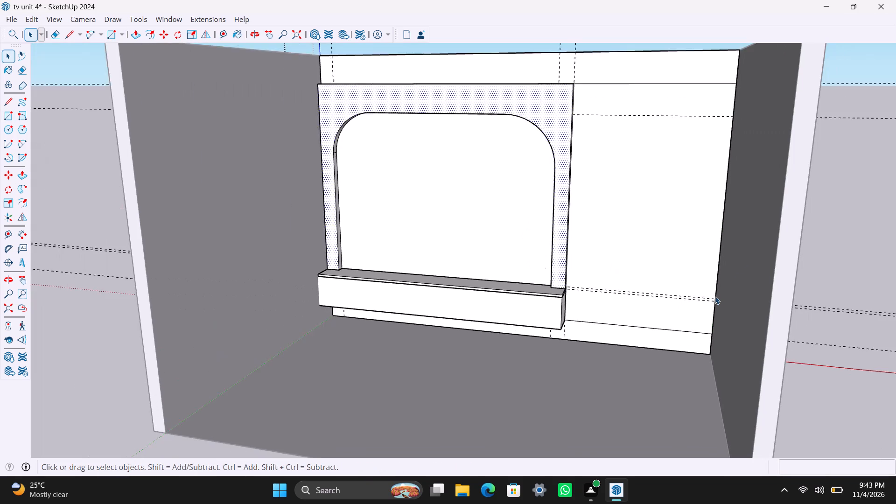
scroll(715, 296, down, 1)
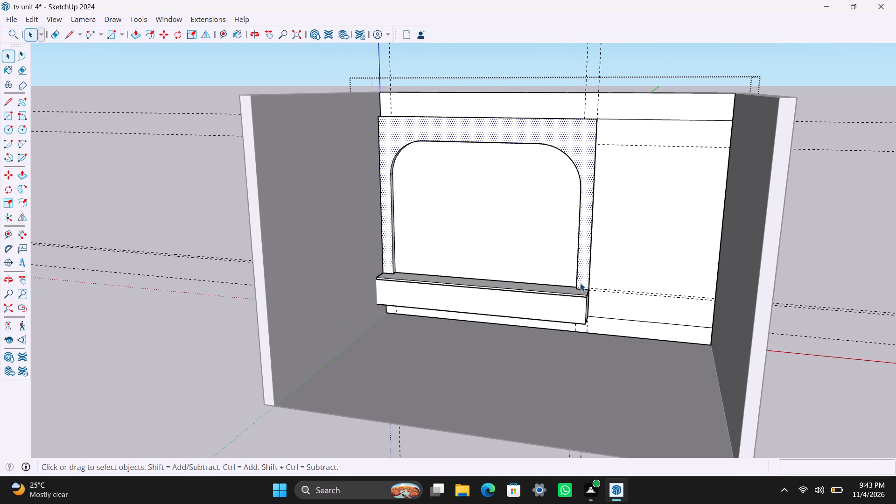
scroll(663, 260, down, 3)
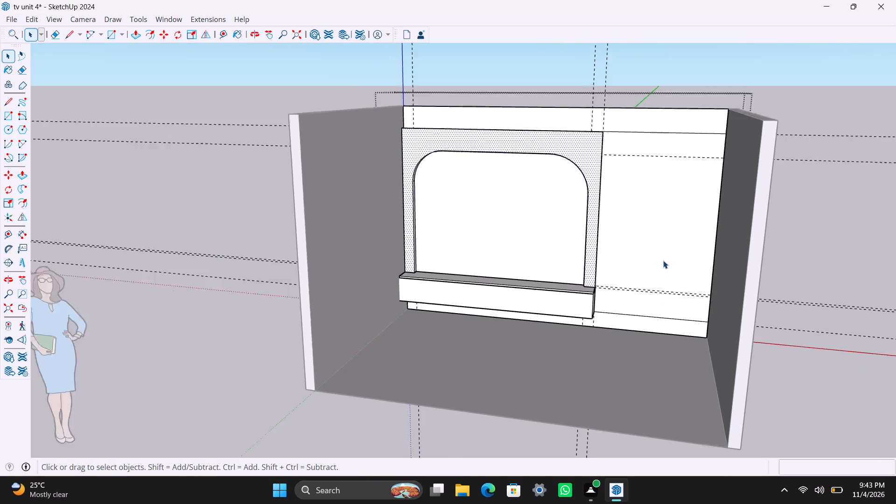
scroll(663, 260, down, 1)
middle_drag(665, 260, 688, 270)
click(660, 233)
double_click(660, 233)
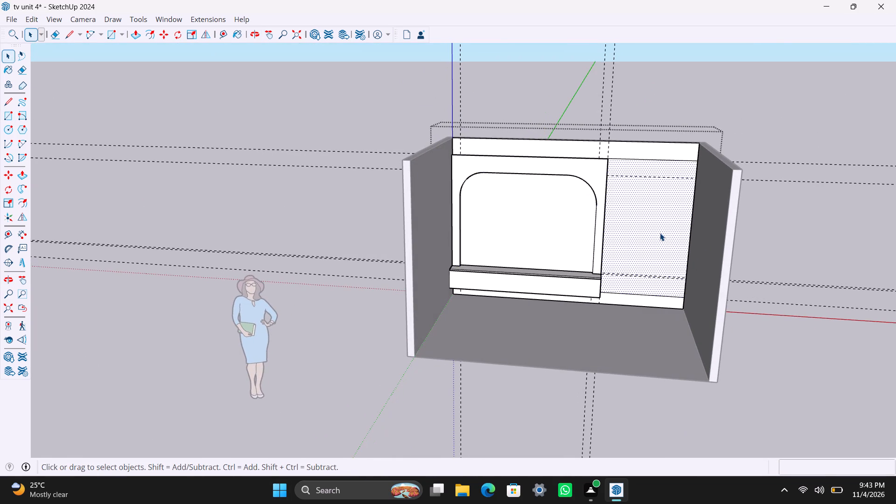
right_click(660, 233)
click(700, 108)
scroll(661, 220, up, 3)
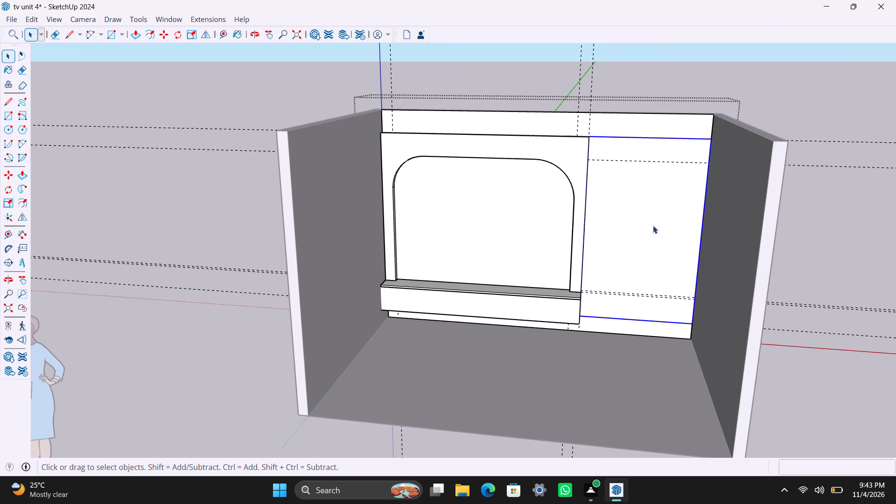
triple_click(637, 225)
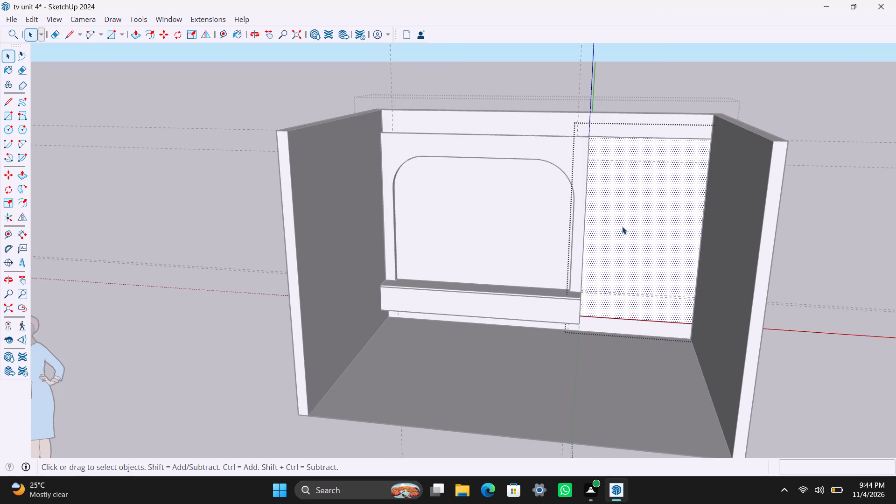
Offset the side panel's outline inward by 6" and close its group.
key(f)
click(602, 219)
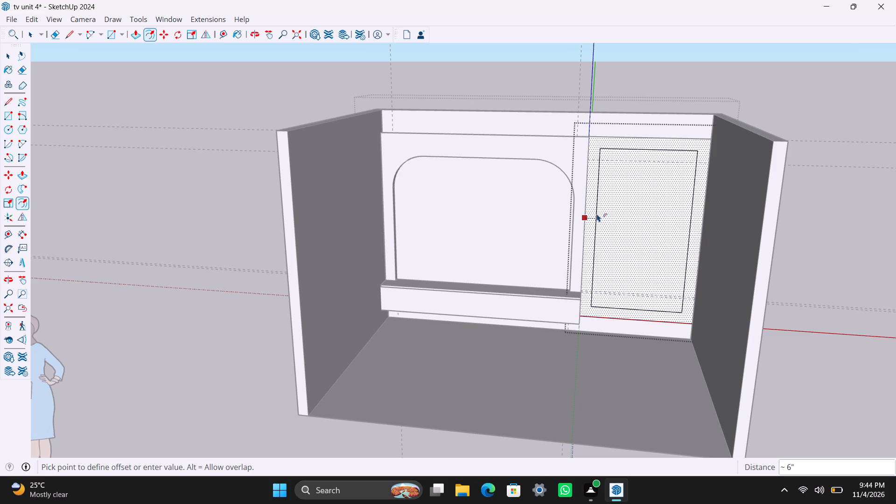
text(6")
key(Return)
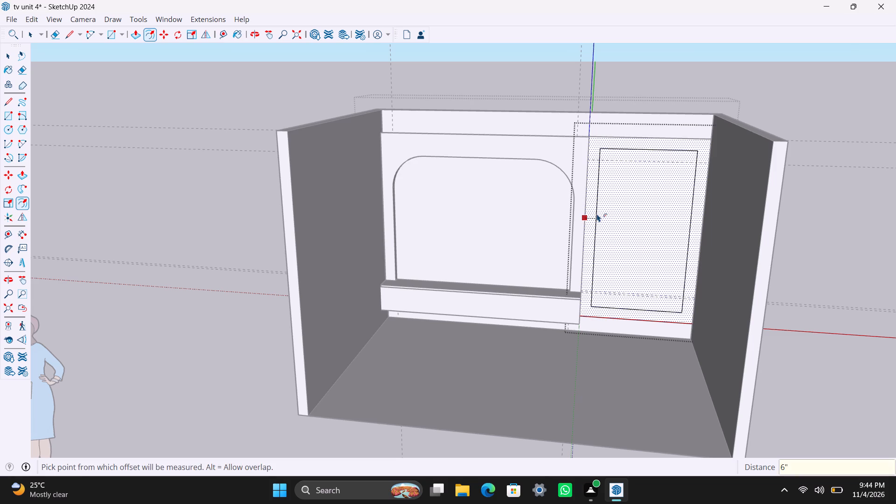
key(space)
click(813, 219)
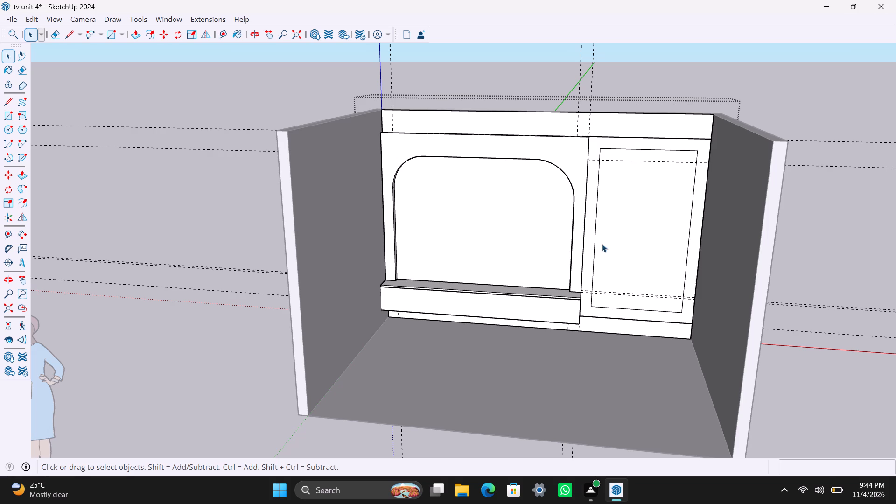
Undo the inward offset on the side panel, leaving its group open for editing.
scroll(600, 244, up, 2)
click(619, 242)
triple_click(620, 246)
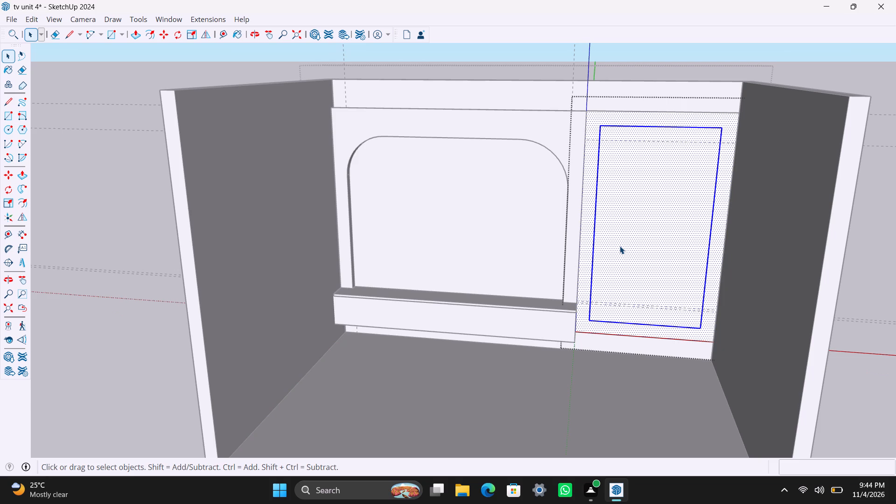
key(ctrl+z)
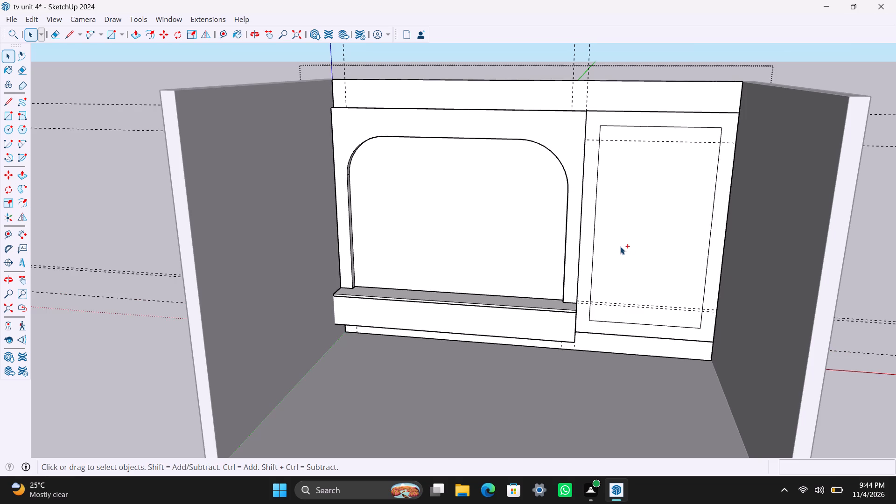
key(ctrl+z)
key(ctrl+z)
Push/Pull the side panel's face forward to align with the arched frame's front face.
click(602, 236)
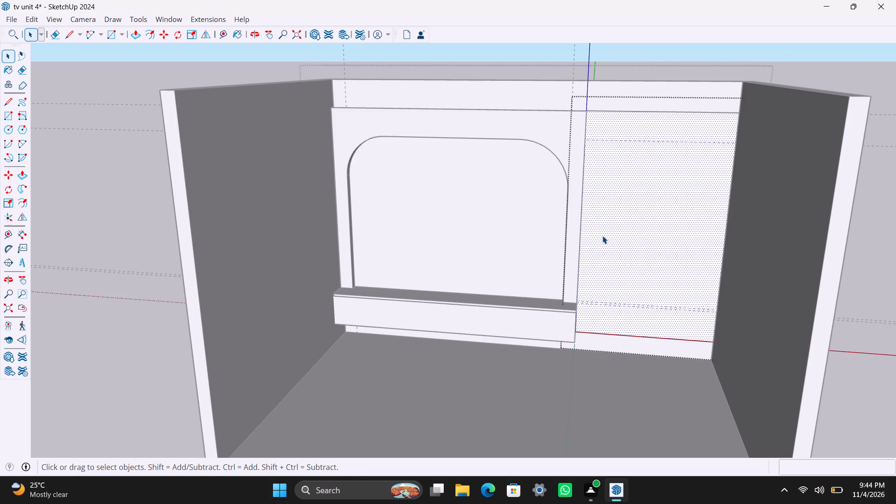
key(p)
click(602, 236)
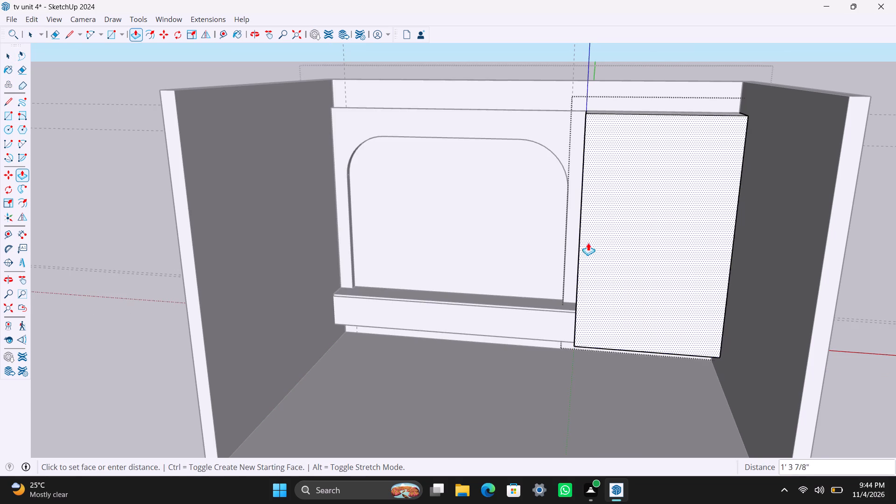
click(574, 236)
key(space)
Offset the extruded side panel's front outline inward by 6".
click(596, 234)
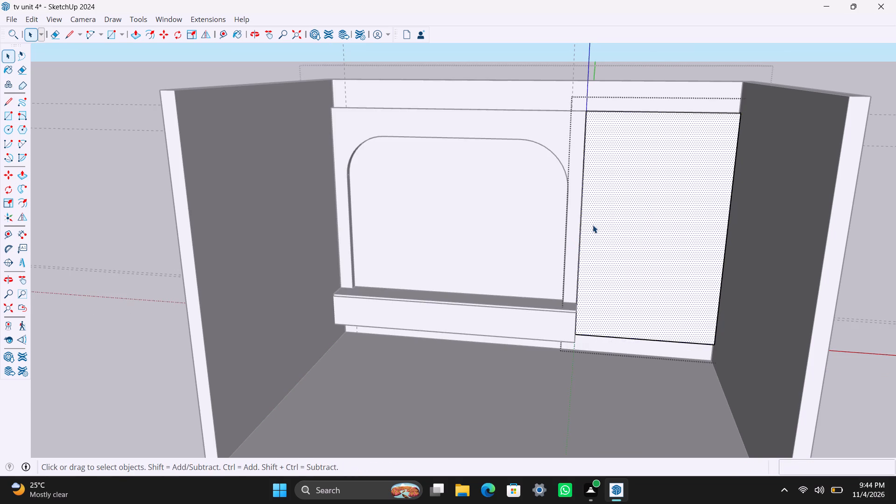
key(f)
click(593, 225)
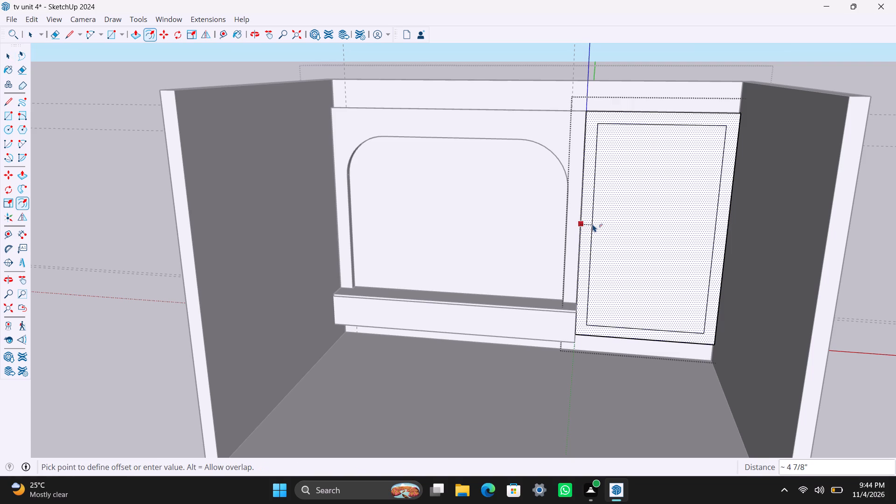
text(6")
key(Return)
key(space)
Draw a small circle inside the upper left corner of the side panel's inner face.
click(638, 236)
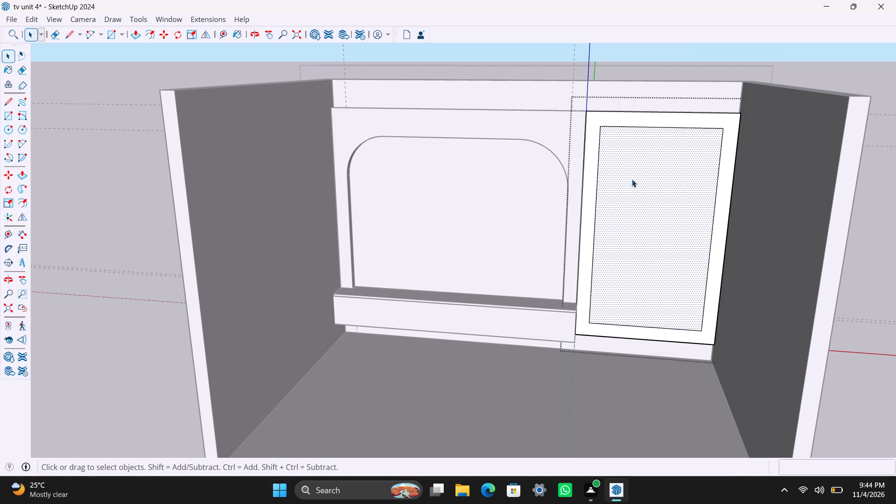
scroll(632, 178, up, 3)
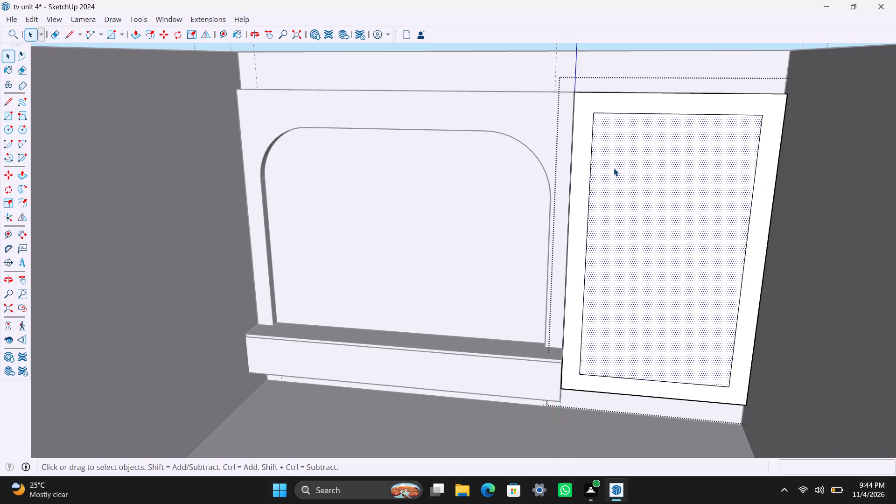
key(c)
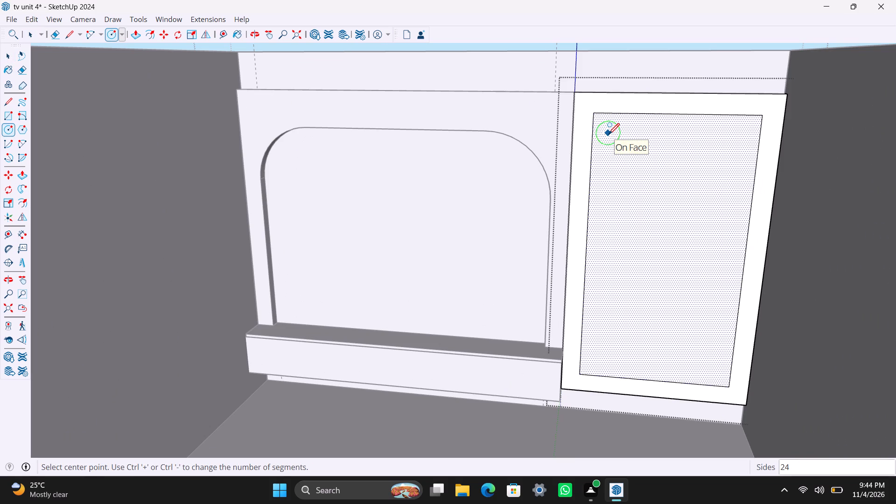
click(609, 133)
click(619, 135)
key(space)
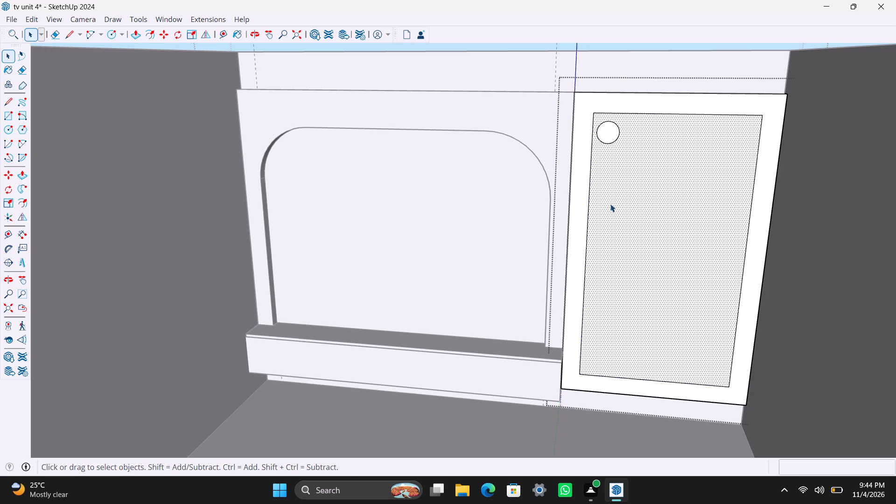
Draw a square about 7 3/8" on a side just beyond the circle at the top of the side panel's inner face.
key(r)
click(629, 126)
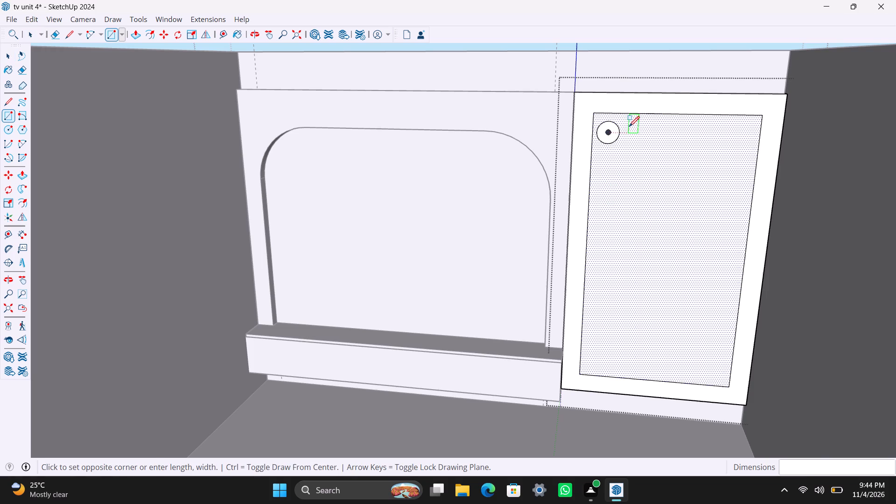
click(651, 157)
key(space)
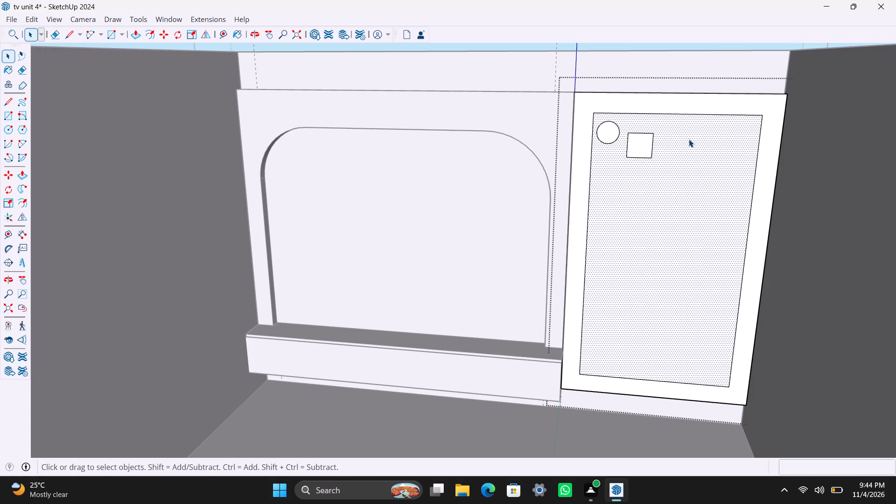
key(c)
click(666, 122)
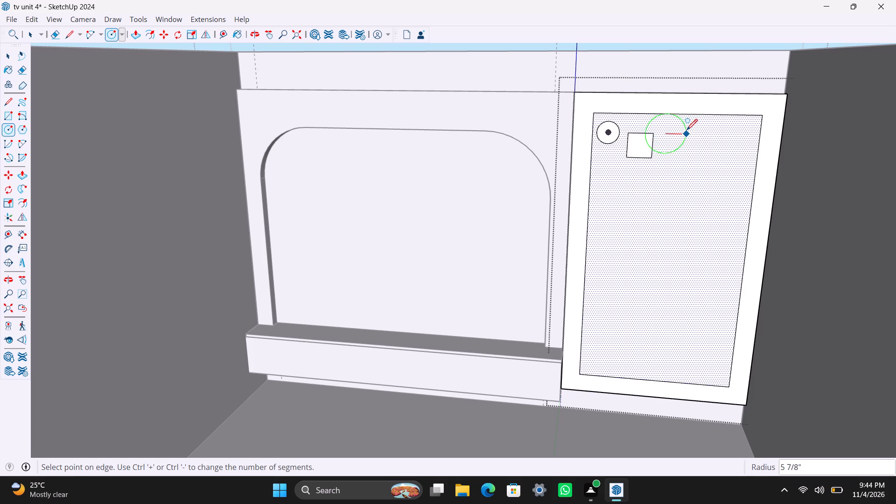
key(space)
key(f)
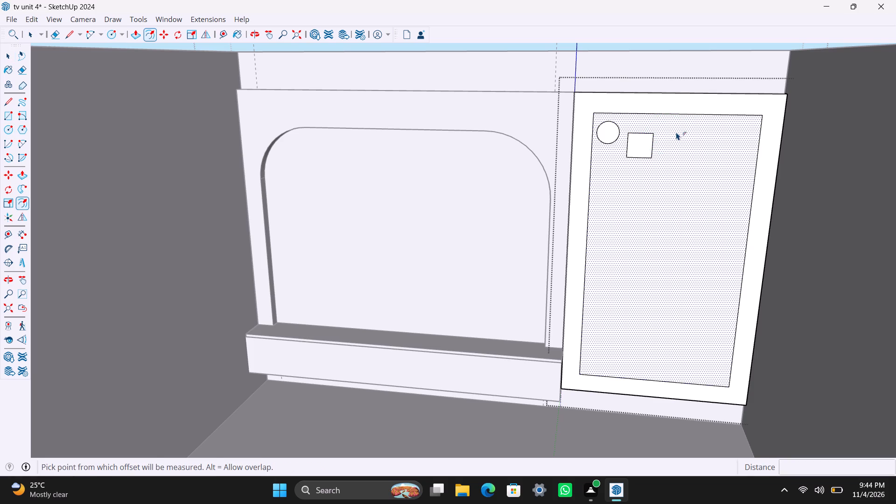
Draw two side-by-side circles beyond the square in the top row of the inner face, the first about 4" in radius.
key(c)
click(676, 127)
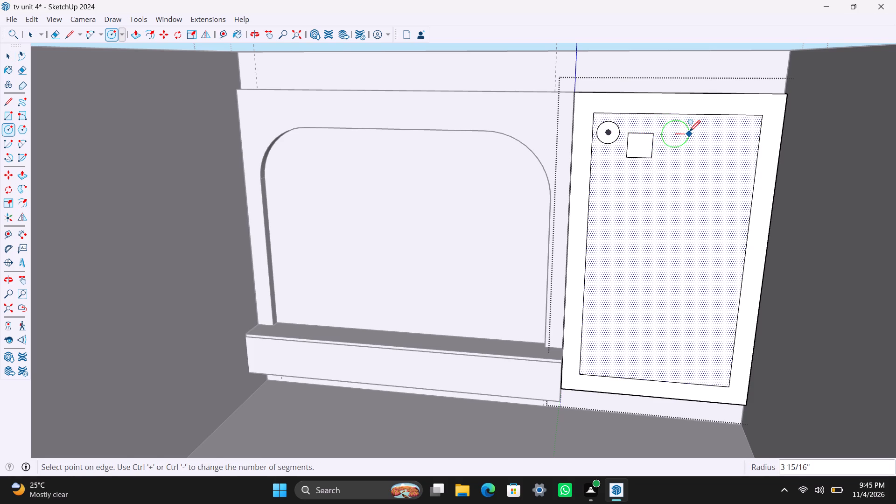
click(689, 131)
key(space)
key(c)
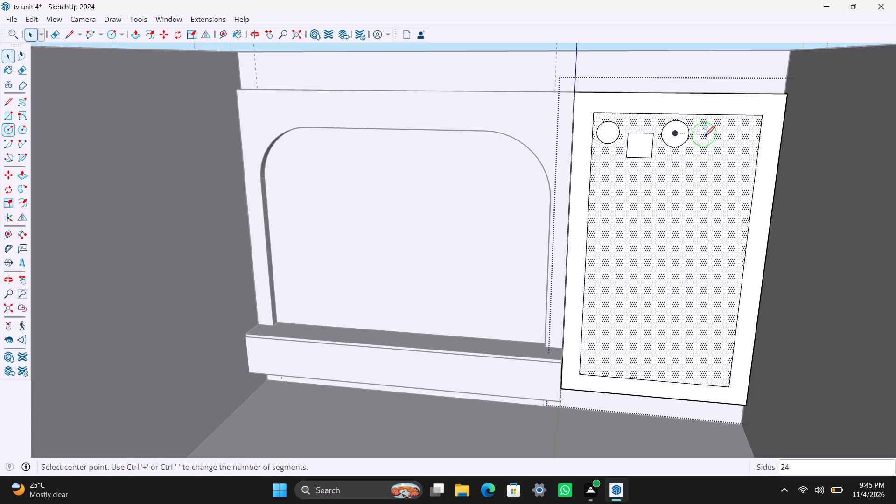
click(711, 131)
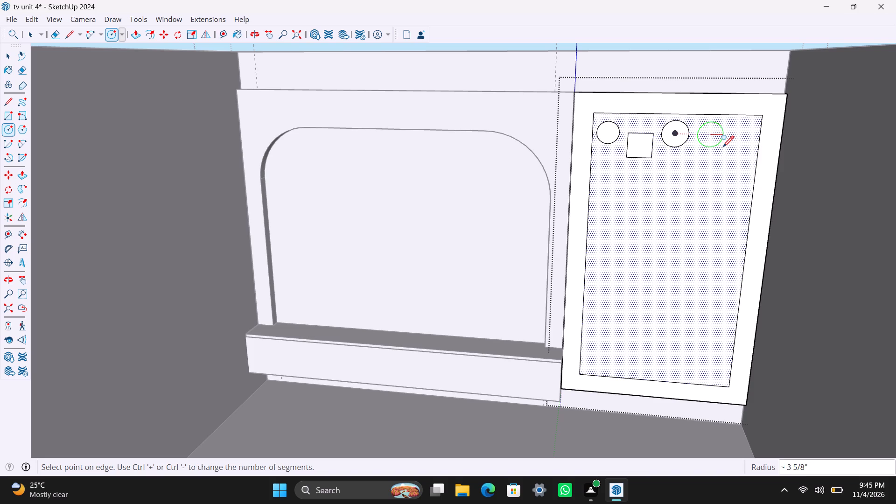
click(724, 148)
key(space)
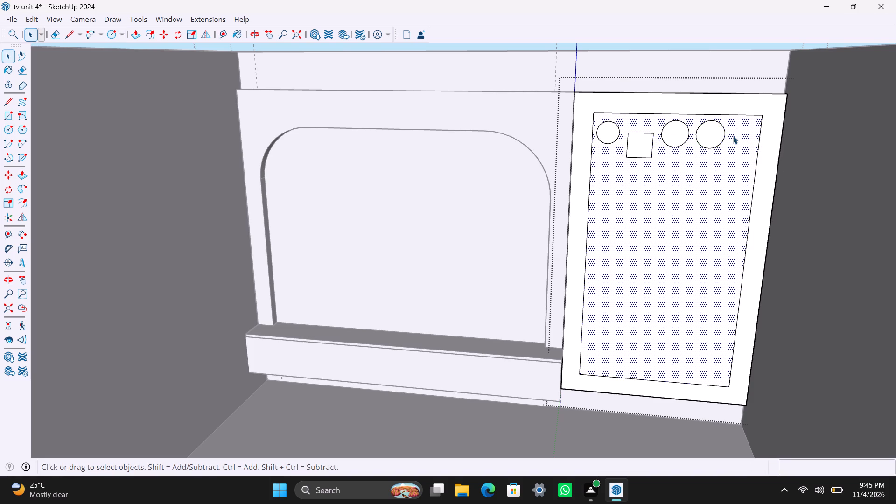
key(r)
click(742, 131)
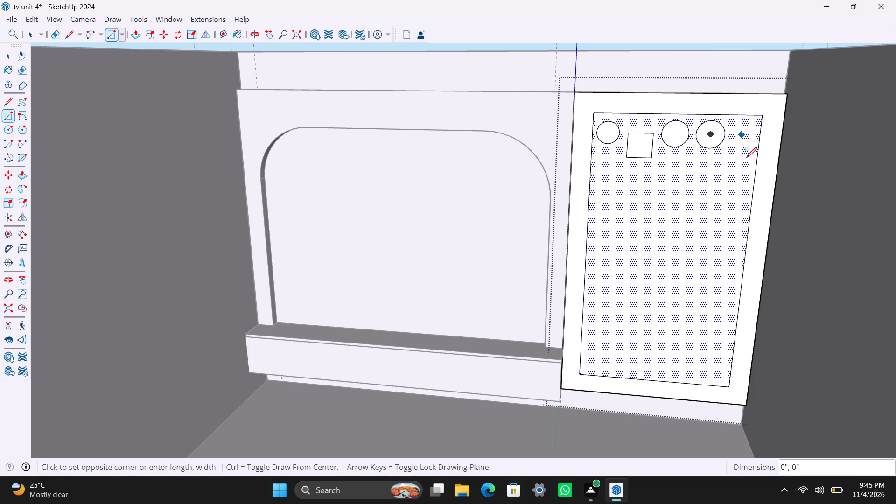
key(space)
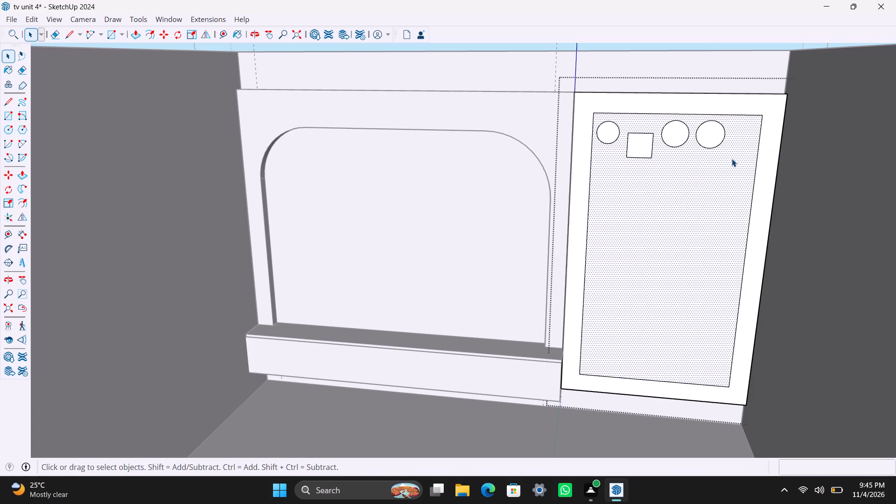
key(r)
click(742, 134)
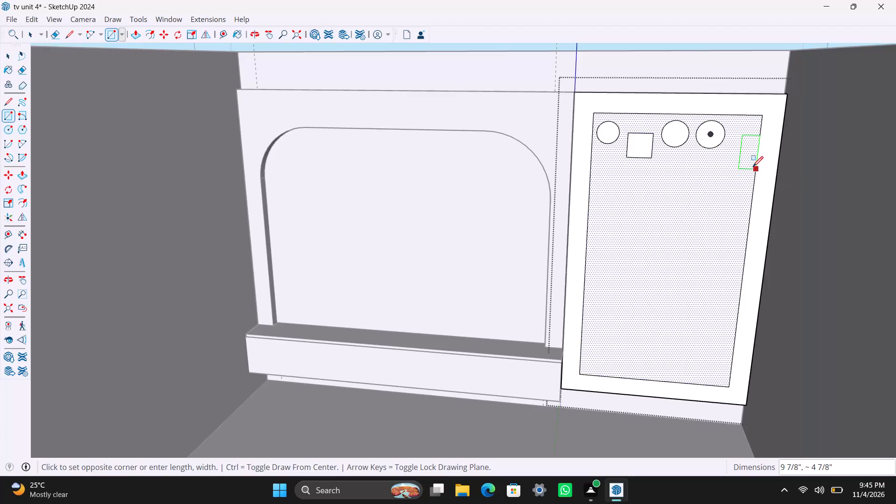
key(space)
Draw an upright rectangle about 6" by 4" near the inner face's upper right corner, ending the top row.
scroll(720, 156, up, 3)
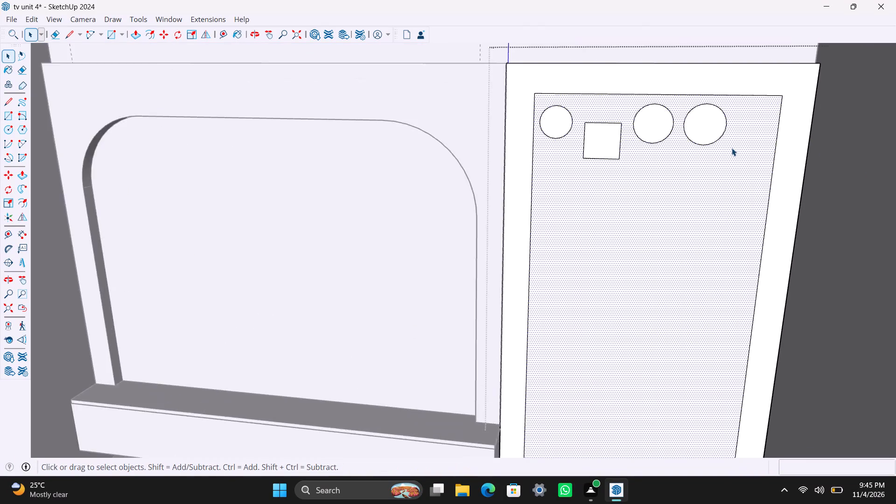
scroll(732, 148, up, 6)
key(r)
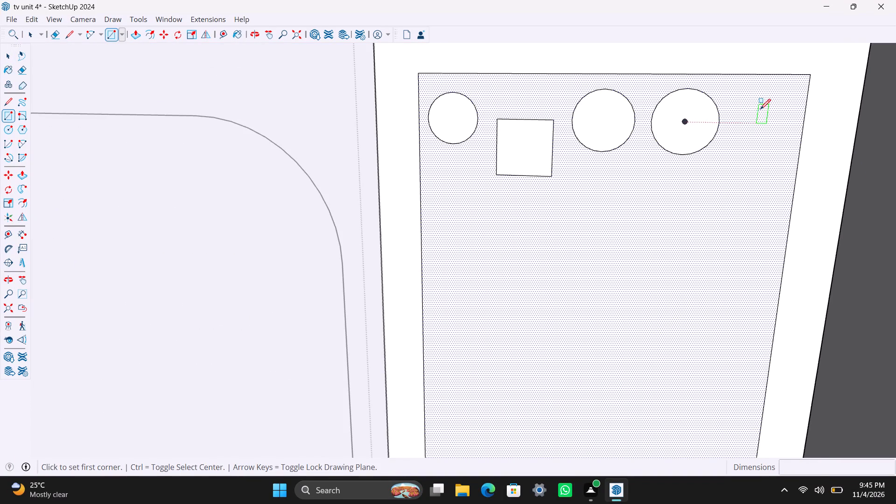
click(762, 108)
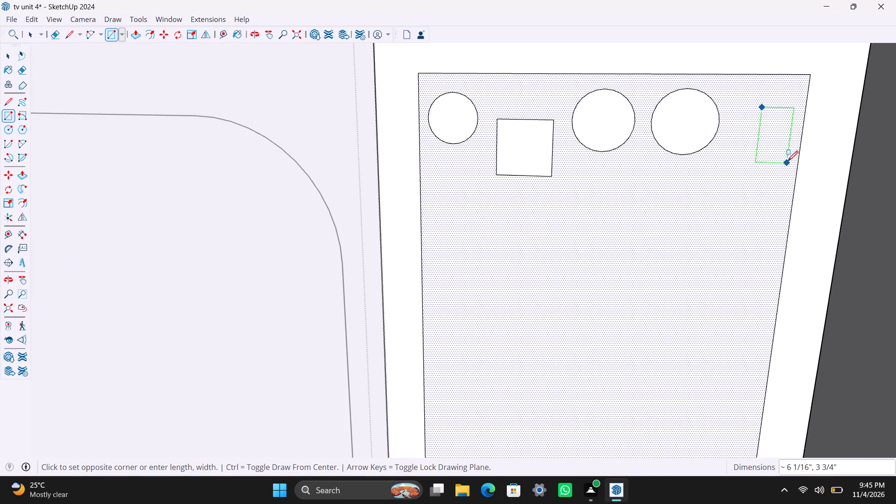
click(790, 160)
key(space)
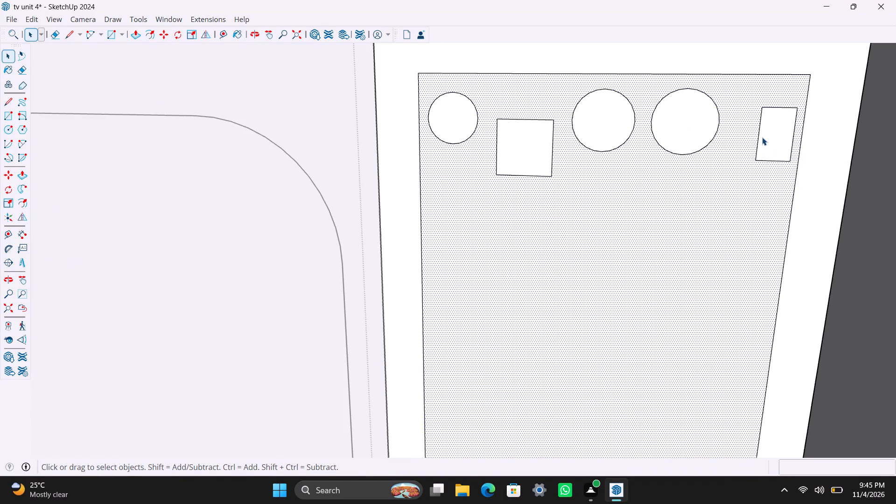
Start a second row on the inner face with a small square below the first circle and a circle beside it.
scroll(547, 219, down, 4)
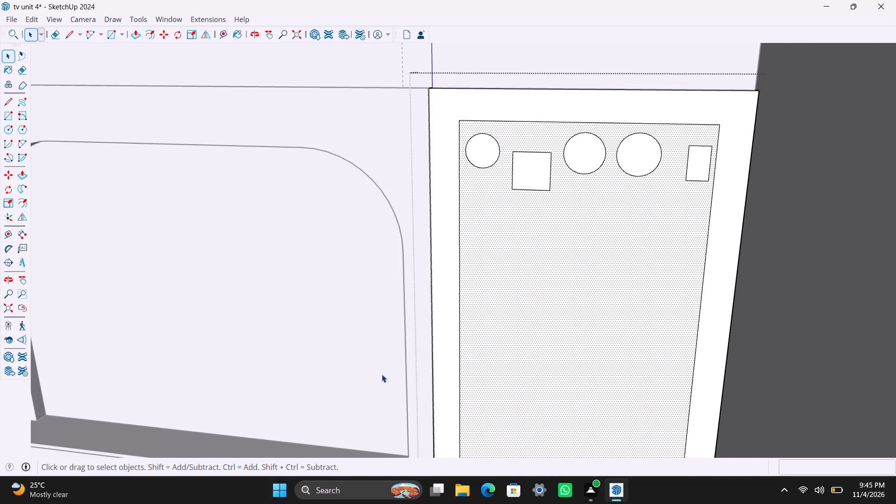
key(r)
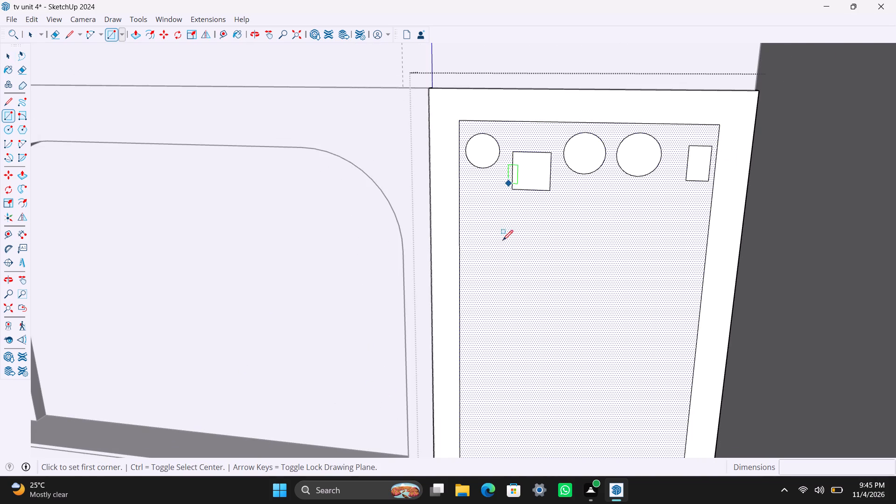
click(470, 192)
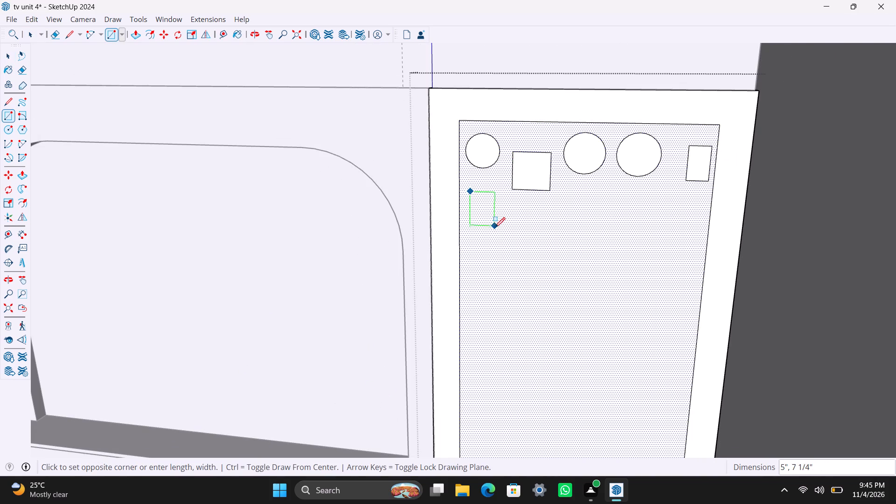
click(502, 227)
key(space)
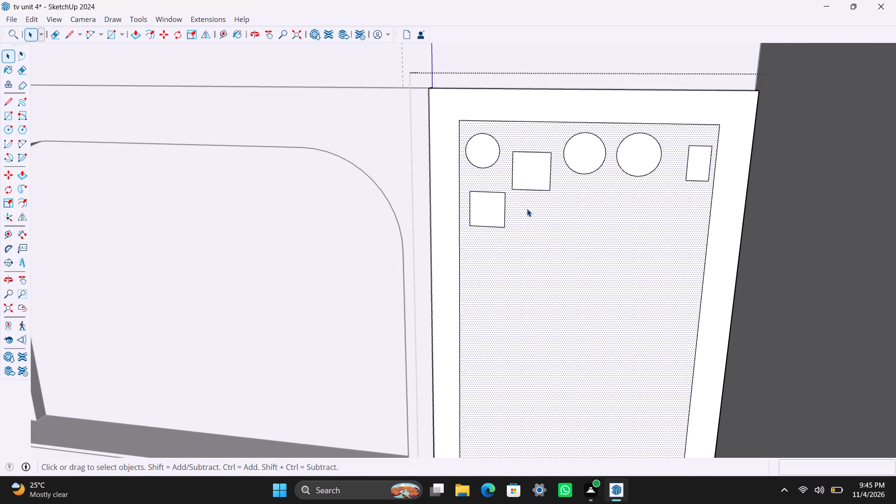
key(c)
click(539, 219)
click(557, 229)
key(space)
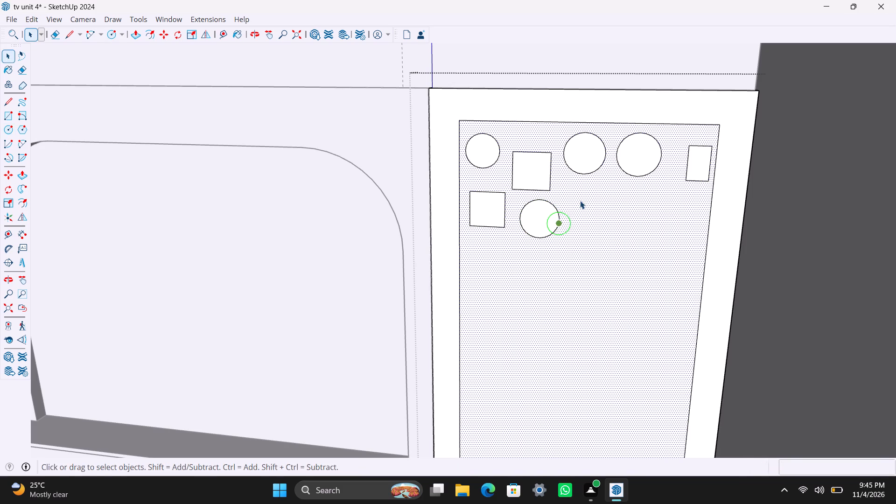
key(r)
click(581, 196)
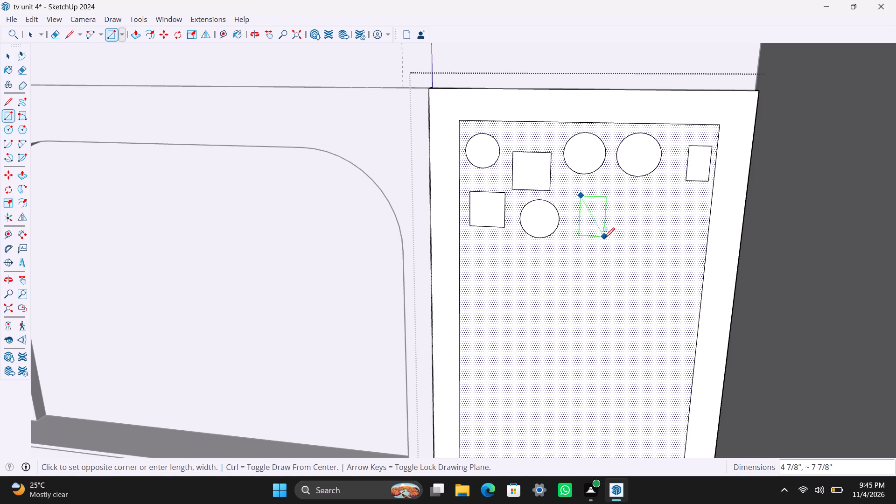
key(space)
Draw an upright rectangle about 5 7/16" by 6 3/8" beside the second row's circle.
key(r)
drag(571, 188, 580, 192)
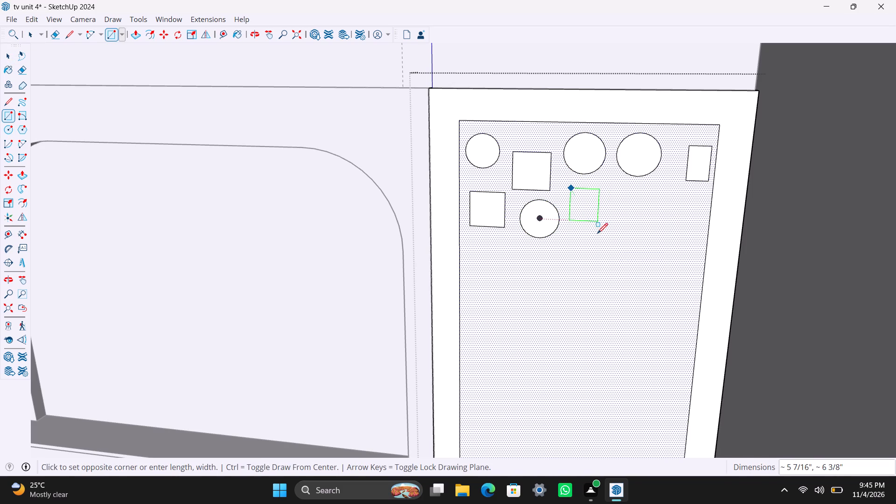
click(597, 233)
key(space)
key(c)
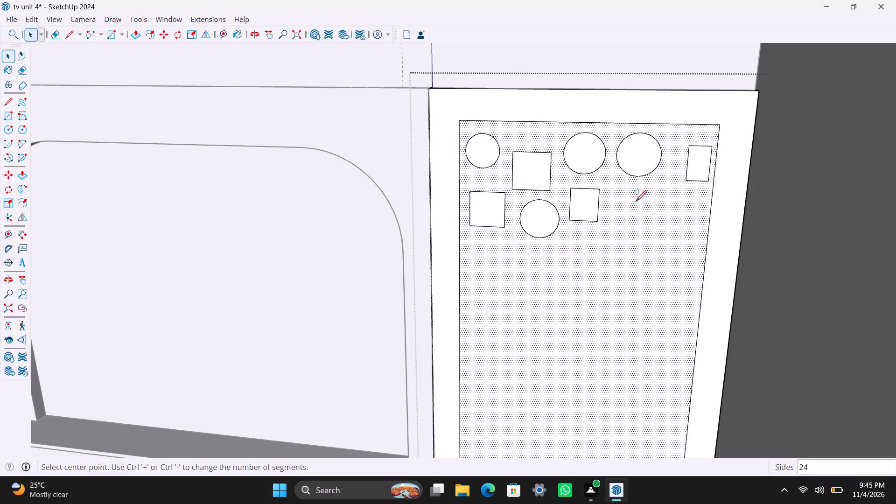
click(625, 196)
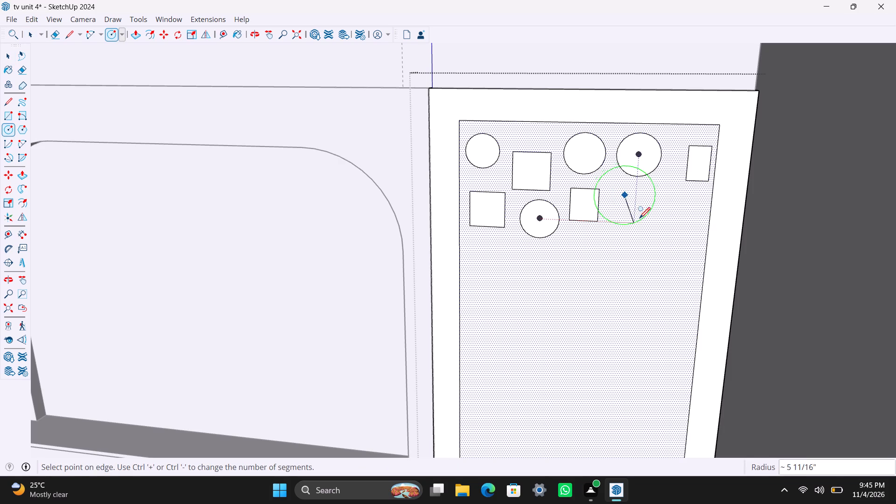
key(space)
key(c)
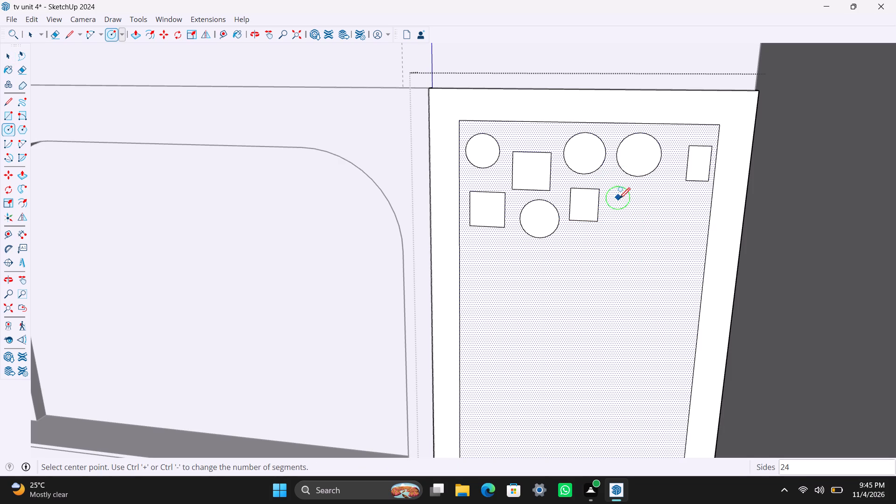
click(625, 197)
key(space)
Draw a circle about 3 3/16" in radius beyond the second row's rectangle on the inner face.
key(c)
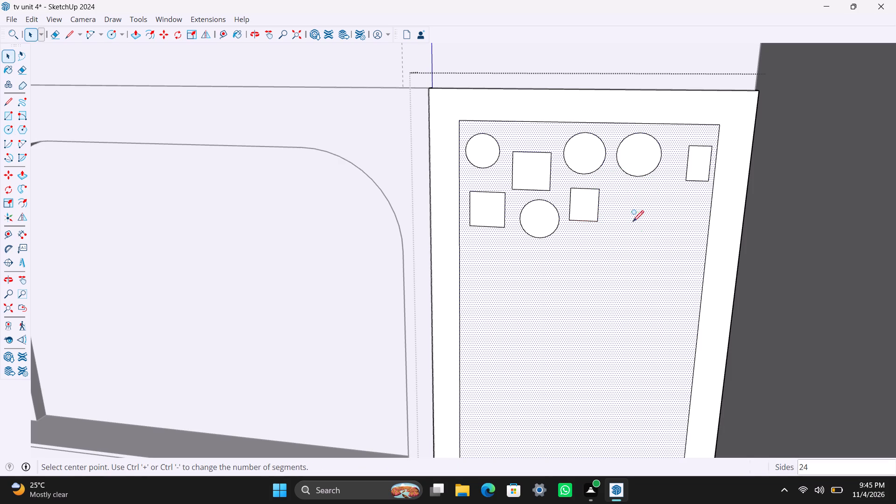
click(625, 203)
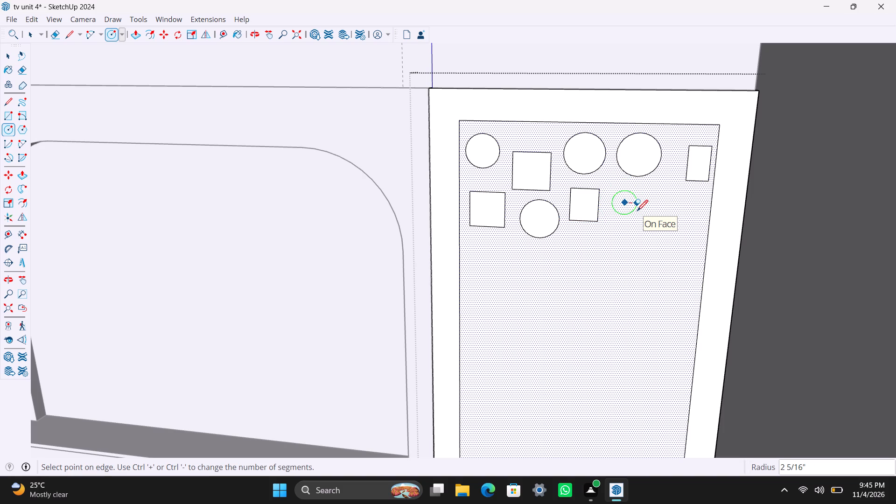
scroll(637, 210, up, 4)
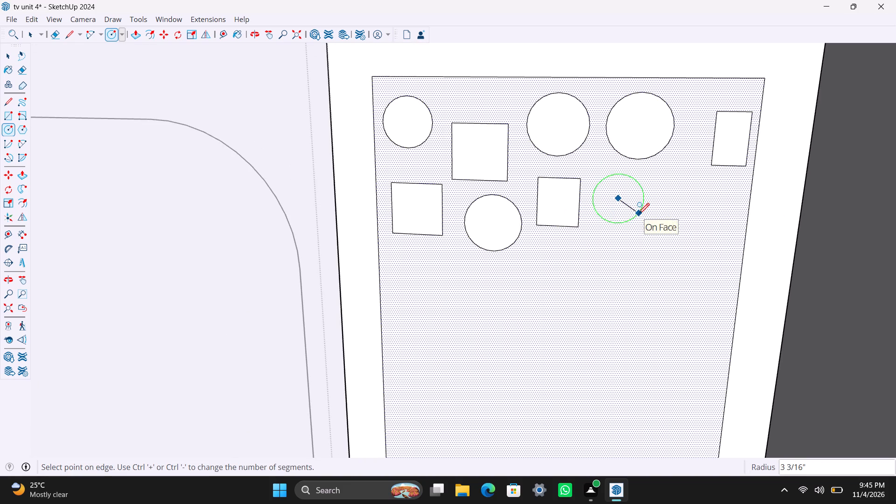
click(638, 213)
key(space)
Draw a rectangle about 5 3/16" by 4 3/8" beyond the second row's last circle, just below the top row.
key(r)
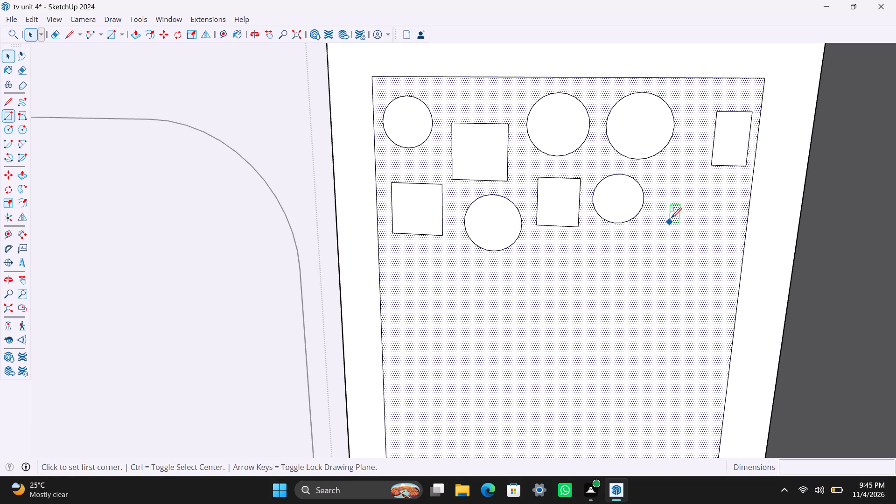
drag(660, 189, 667, 191)
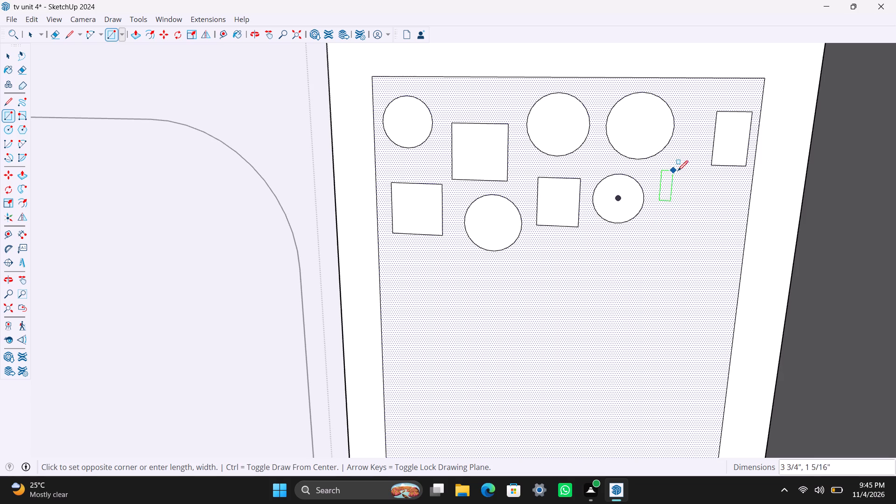
click(701, 161)
key(space)
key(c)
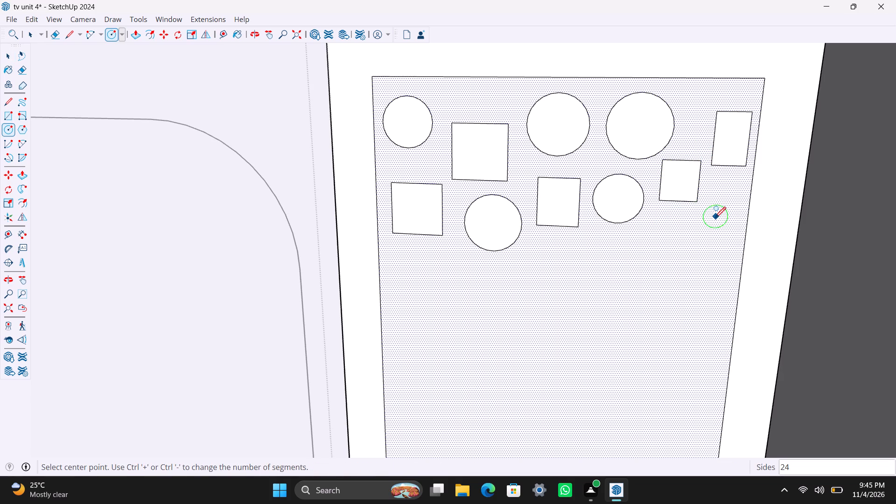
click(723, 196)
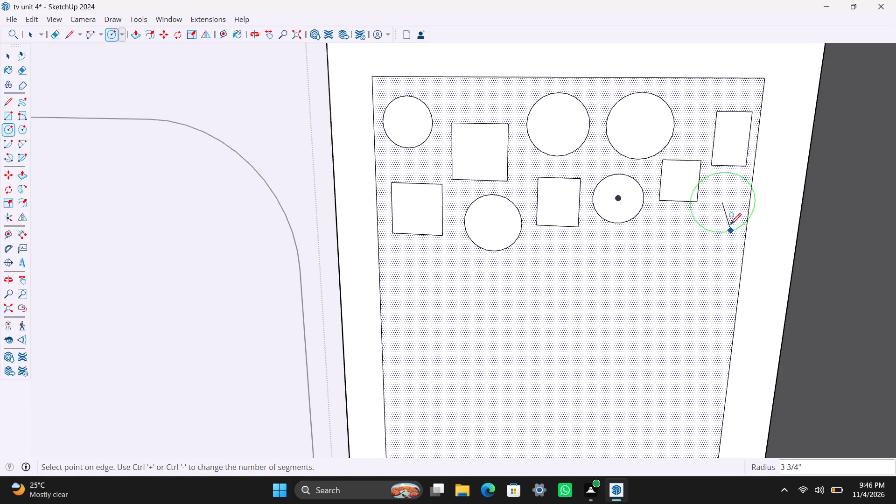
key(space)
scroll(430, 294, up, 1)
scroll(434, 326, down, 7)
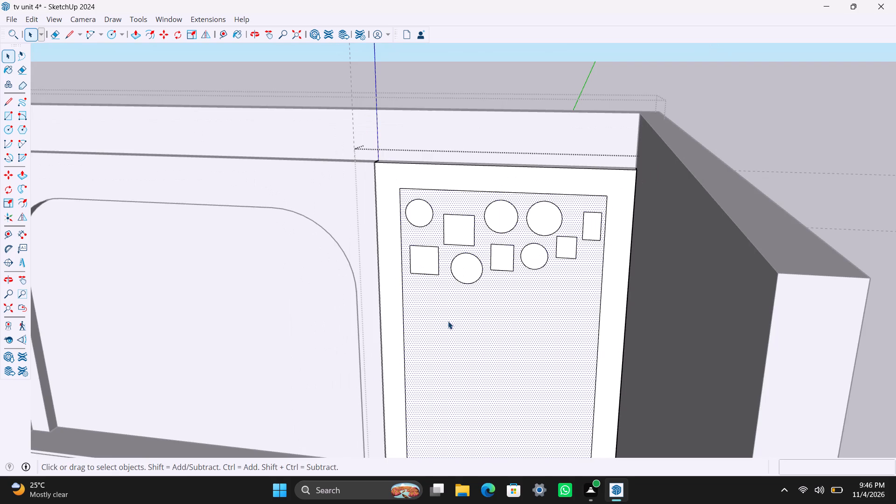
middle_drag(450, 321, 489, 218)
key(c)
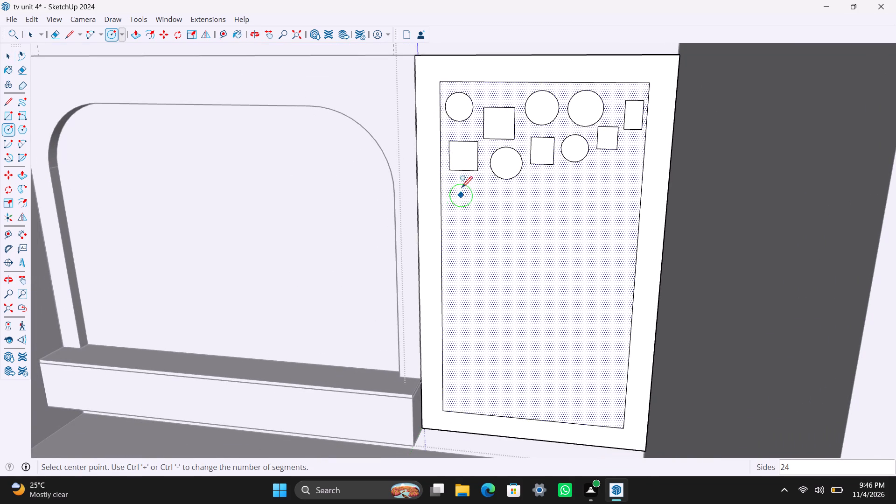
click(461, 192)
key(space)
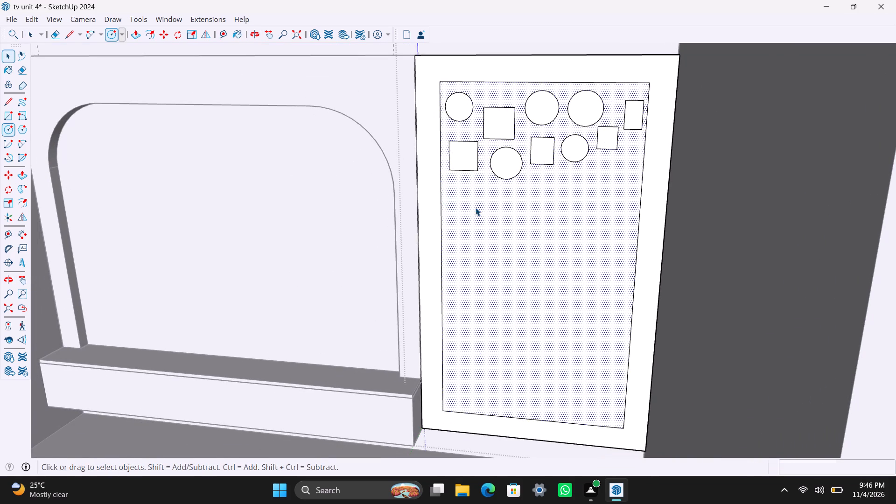
Draw a circle about 4 1/4" in radius on the inner face, directly below the second row's first square.
key(c)
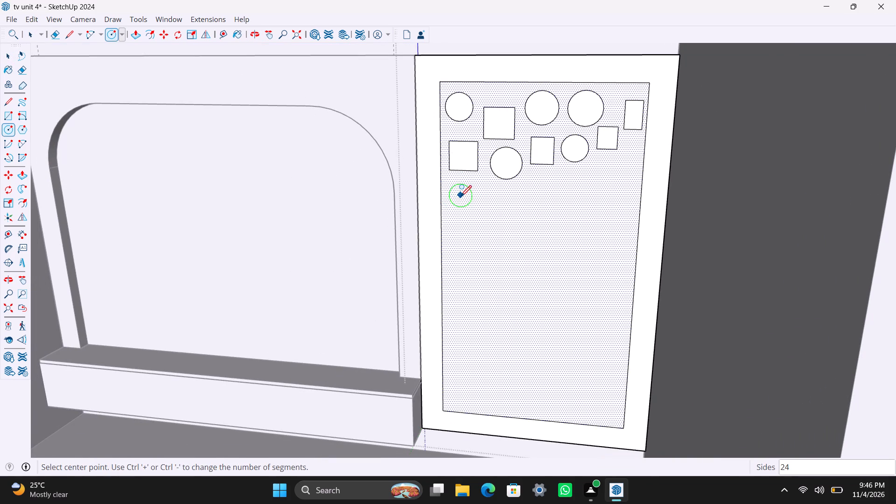
click(461, 196)
click(474, 207)
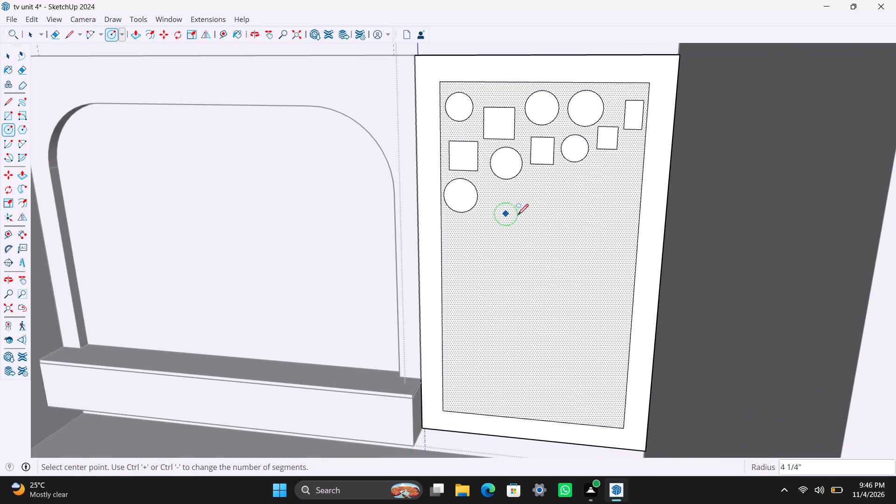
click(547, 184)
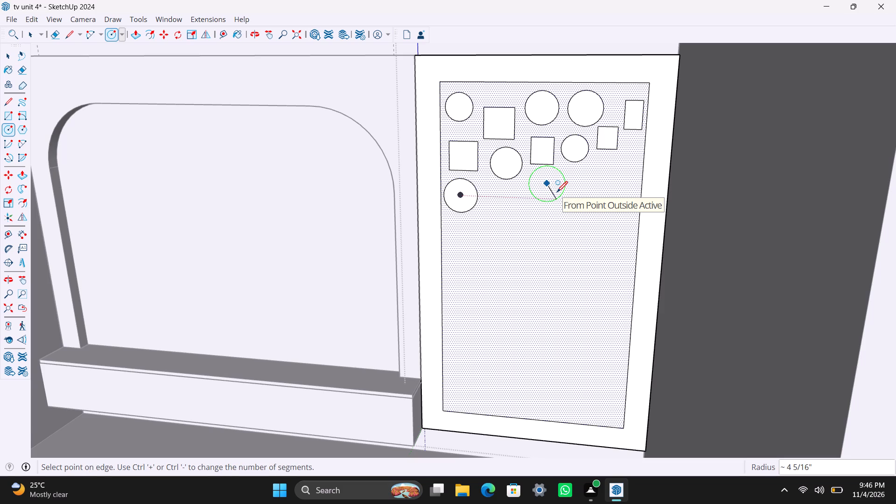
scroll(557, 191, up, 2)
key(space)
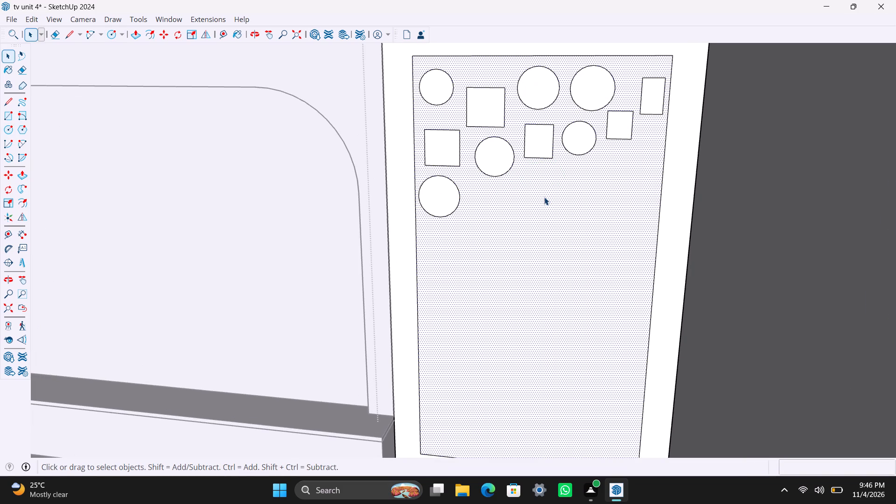
Draw two circles side by side beneath the second row, about 3 15/16" and 3 1/2" in radius.
key(c)
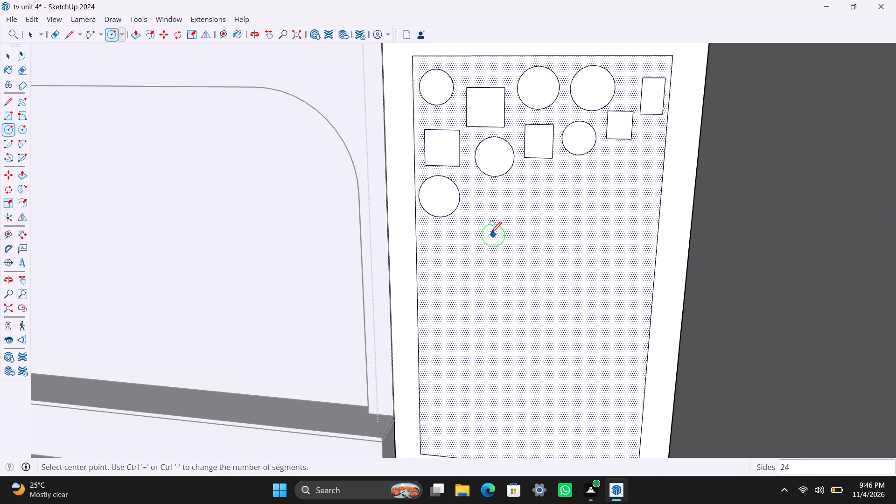
click(491, 231)
click(502, 247)
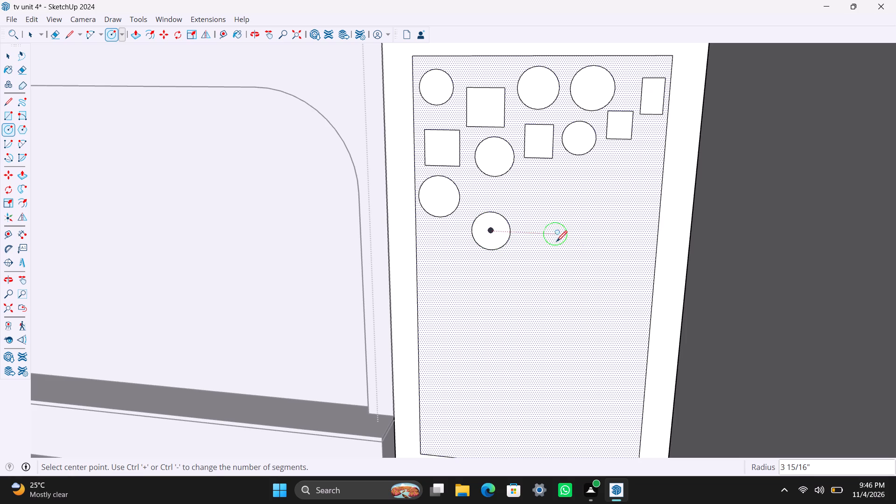
click(556, 241)
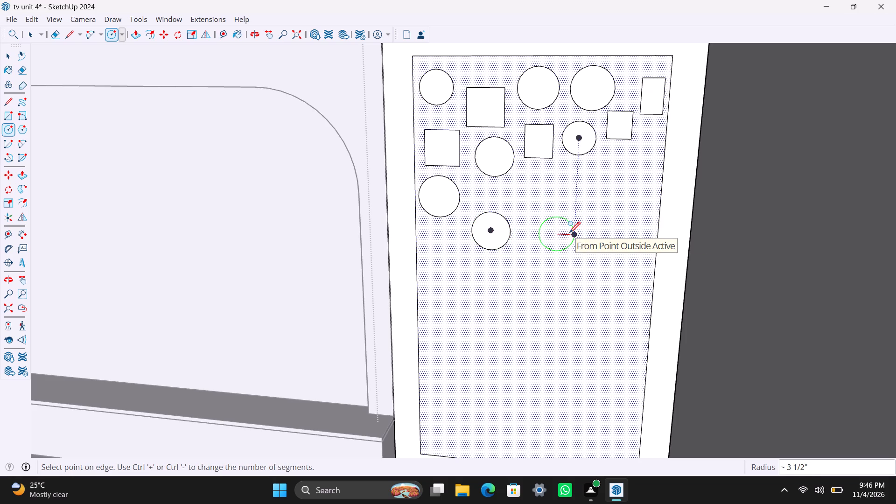
click(569, 232)
Draw two circles, one above the other, along the inner face's far edge, about 4 1/2" and 4 1/8" in radius.
click(627, 180)
click(641, 198)
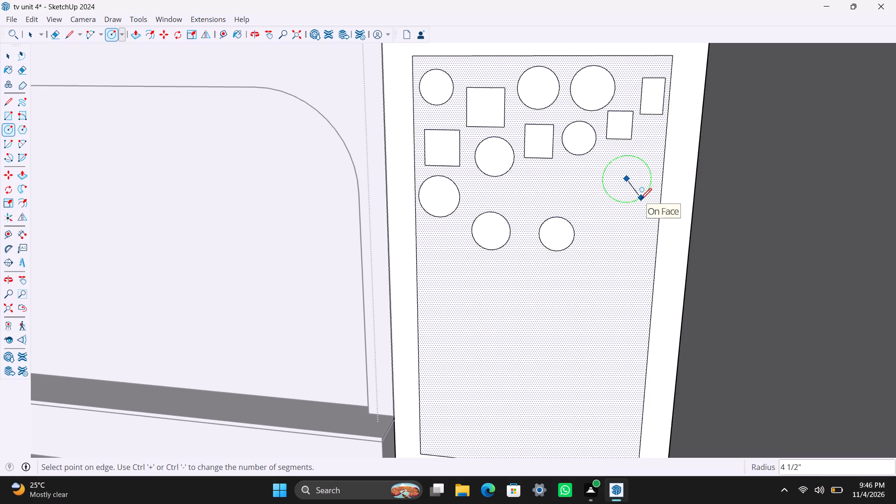
click(616, 271)
click(625, 291)
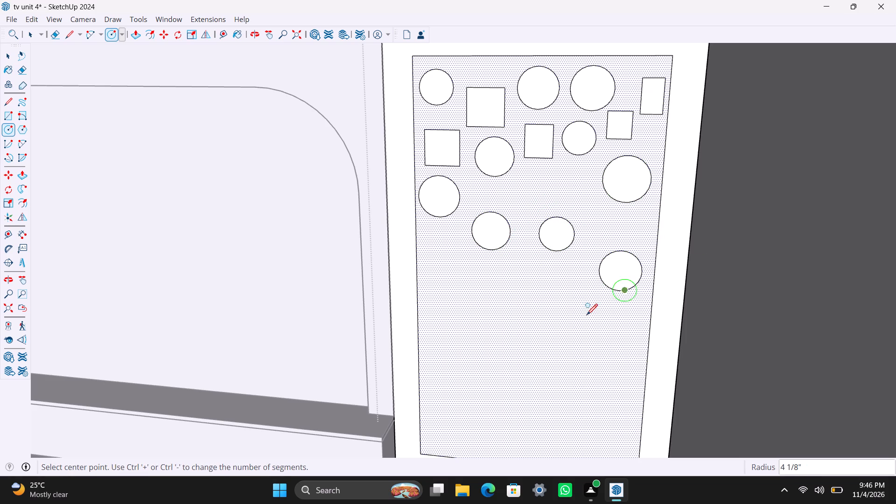
Draw a circle about 5 1/16" in radius mid-face and one about 4 1/4" beside the edge nearest the arched frame.
click(533, 298)
click(552, 314)
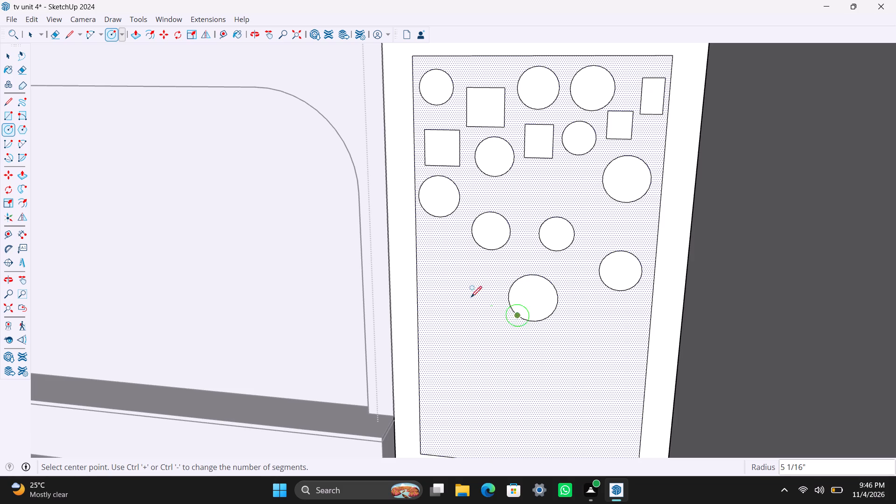
click(442, 267)
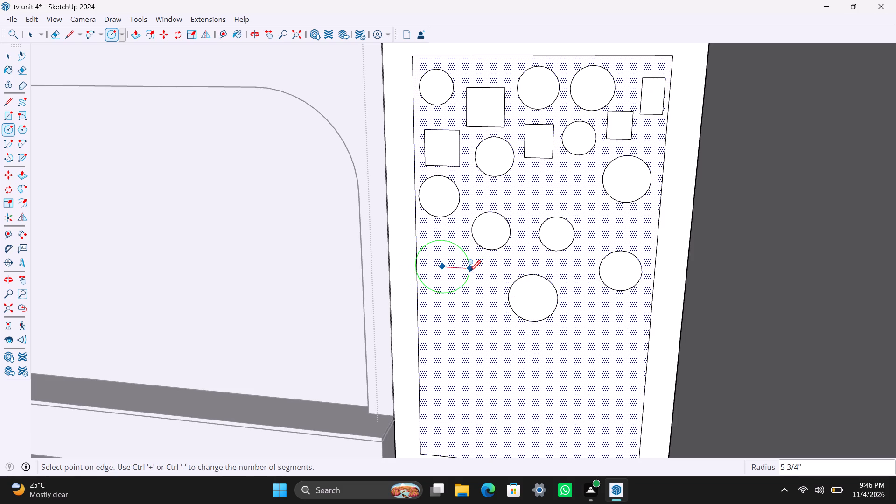
click(462, 268)
Draw two more circles slightly lower on the inner face, one on each side of the large middle circle.
click(479, 321)
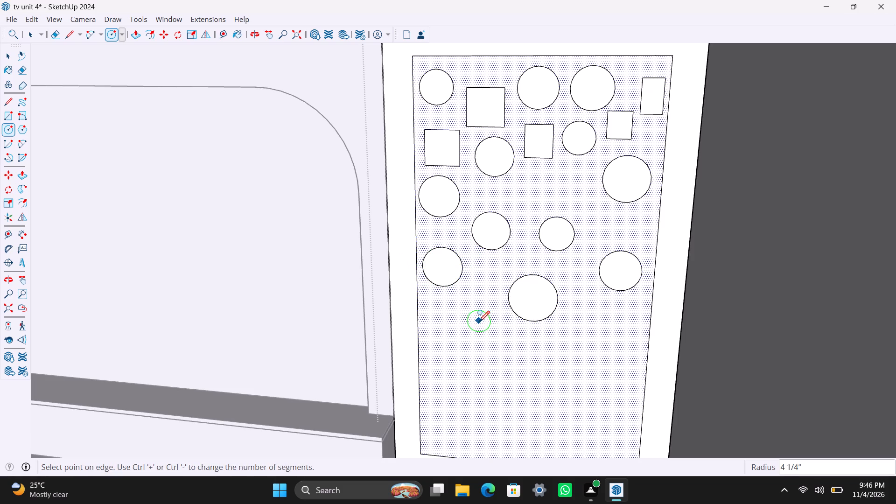
click(495, 336)
click(595, 328)
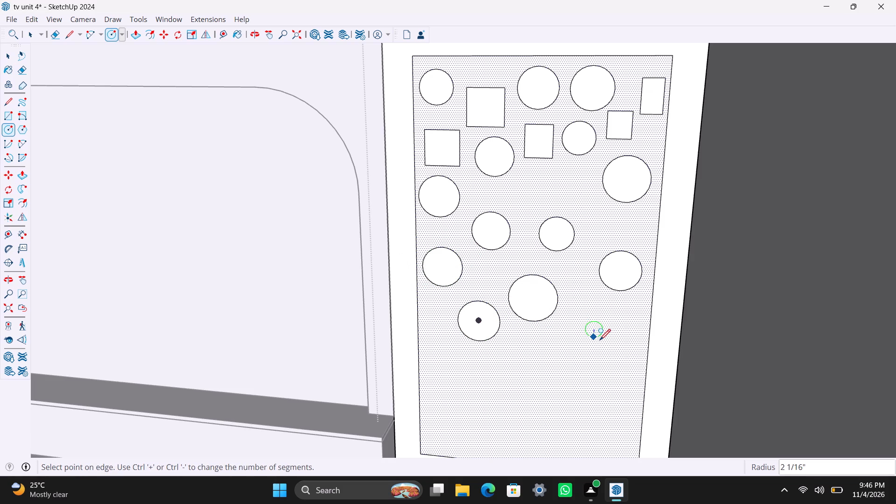
click(602, 348)
Draw two adjacent circles in the lower part of the face near the arched frame, about 5 3/8" and 3 7/8" in radius.
scroll(492, 364, down, 3)
middle_drag(519, 403, 521, 357)
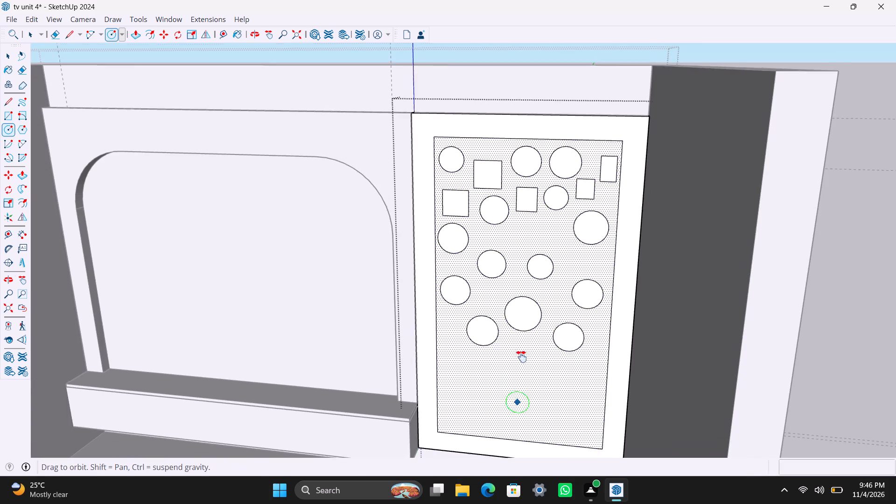
middle_drag(521, 357, 527, 304)
scroll(474, 273, up, 3)
click(466, 261)
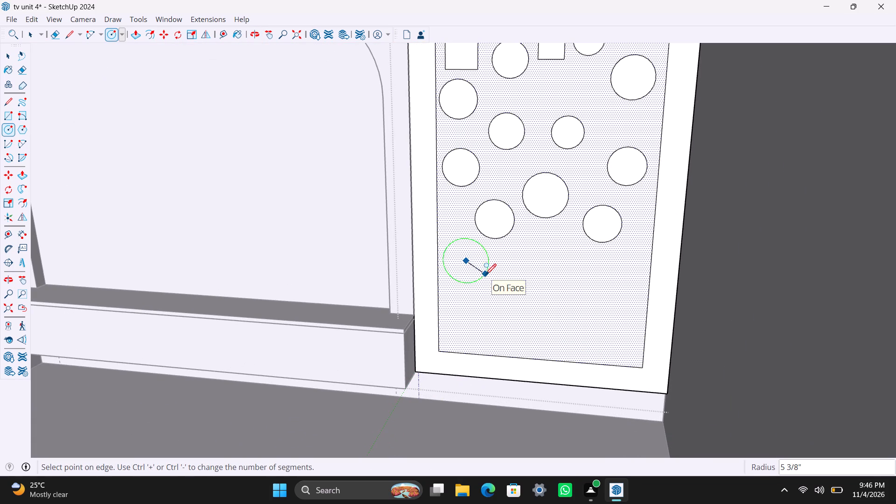
click(485, 274)
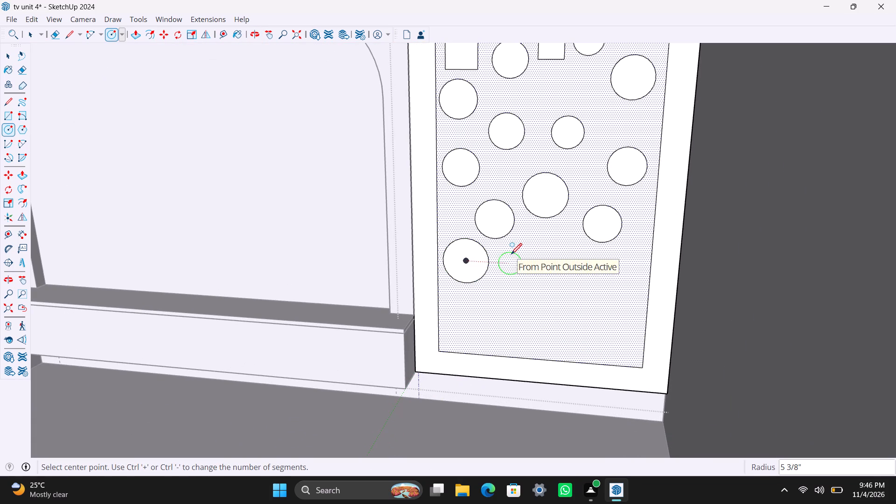
click(511, 253)
click(527, 267)
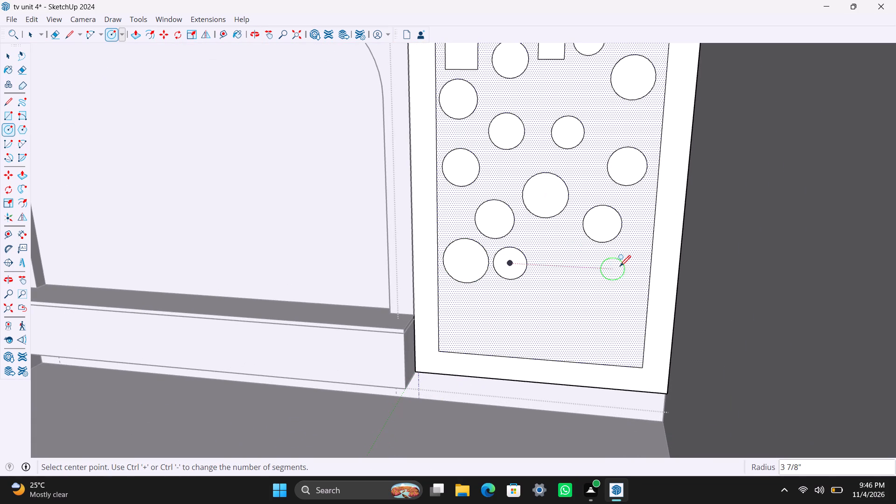
Draw a circle about 3 13/16" in radius near the far edge, level with the adjacent pair of circles.
click(626, 265)
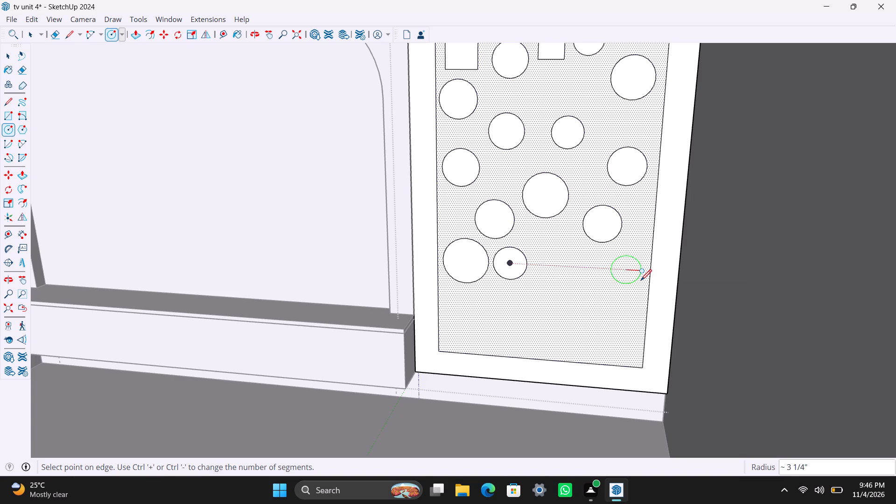
click(643, 282)
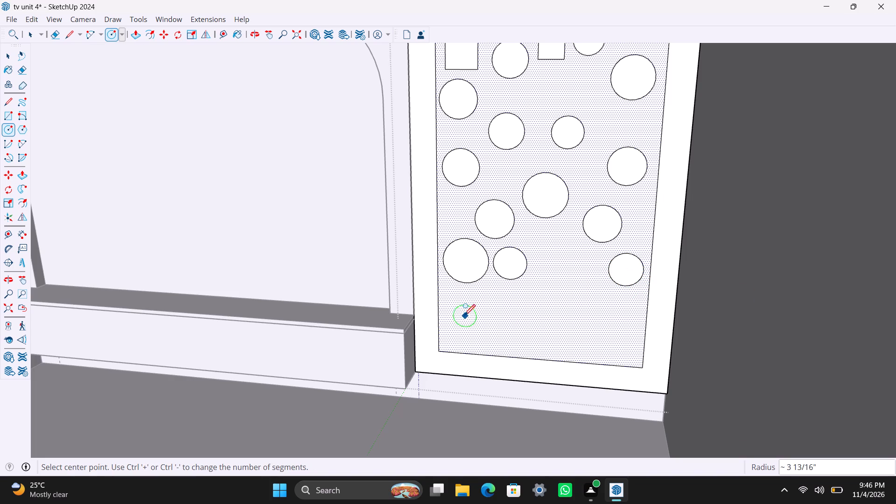
Draw a circle about 3 11/16" in radius in the bottom corner near the cabinet and one about 3 15/16" diagonally above it.
click(461, 331)
click(465, 316)
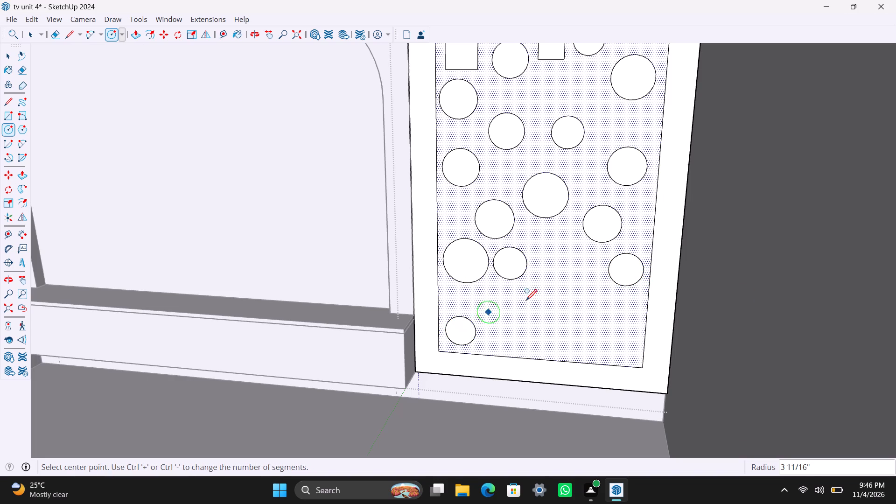
click(491, 301)
click(505, 310)
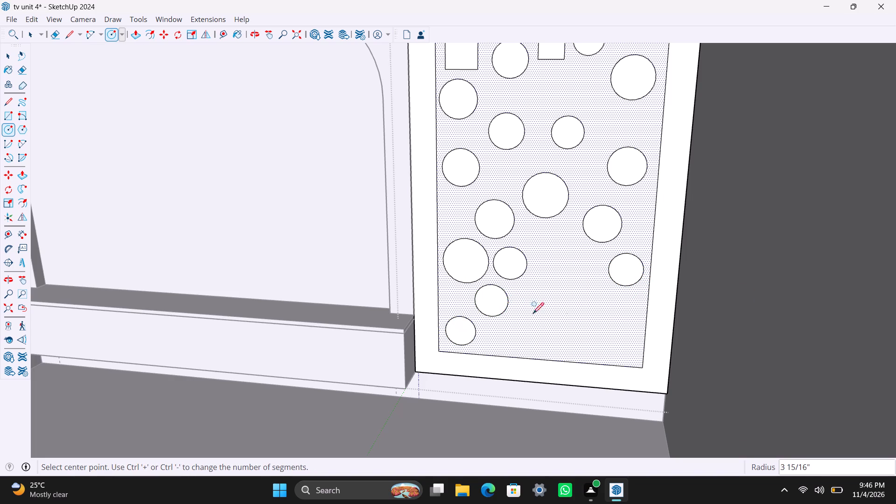
Draw two circles along the face's bottom edge, about 4 5/16" in radius at mid-width and 2 9/16" near the far corner.
click(548, 348)
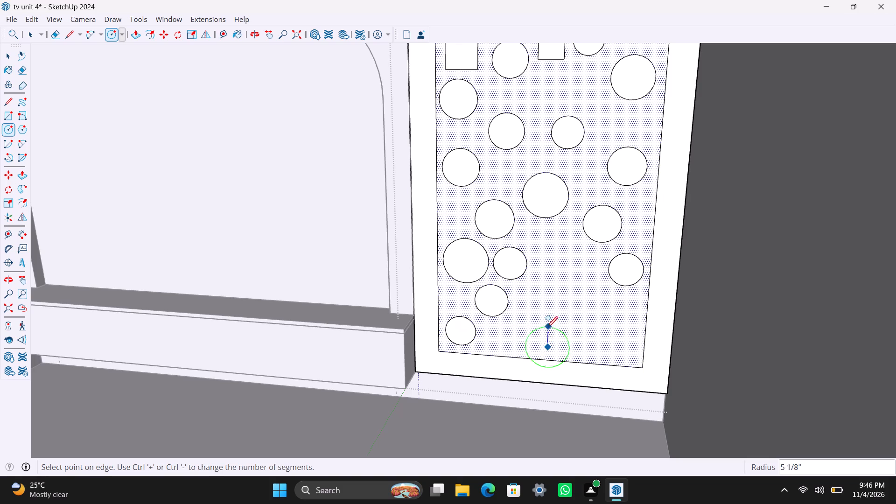
key(space)
key(c)
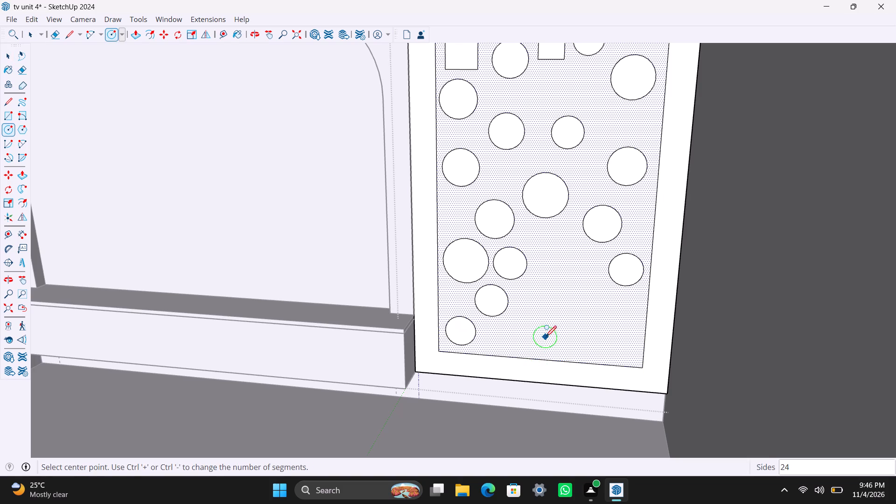
click(546, 336)
click(564, 337)
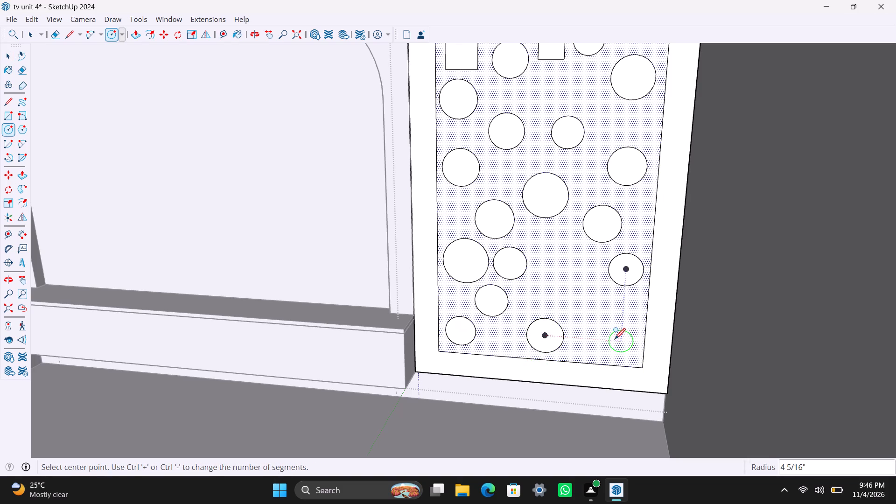
click(615, 338)
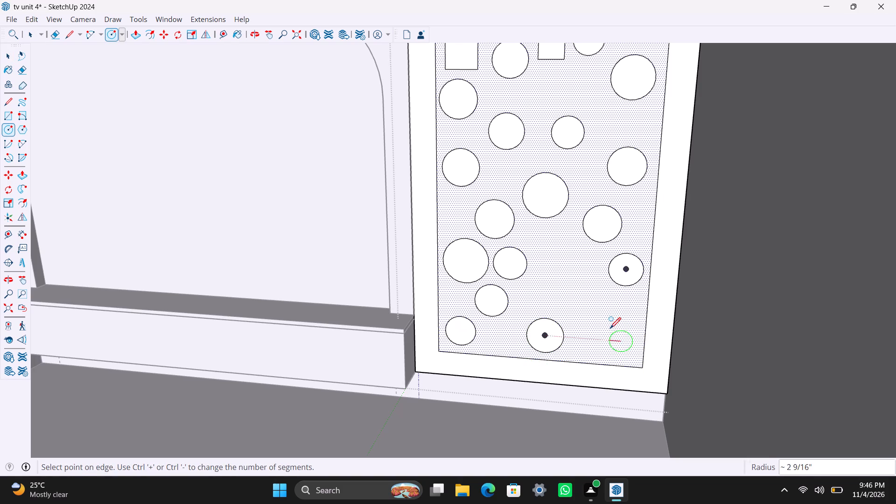
click(610, 328)
Draw a large circle in the gap above the bottom edge's middle circle, next to the circle at the far edge.
drag(566, 274, 567, 279)
click(582, 290)
key(space)
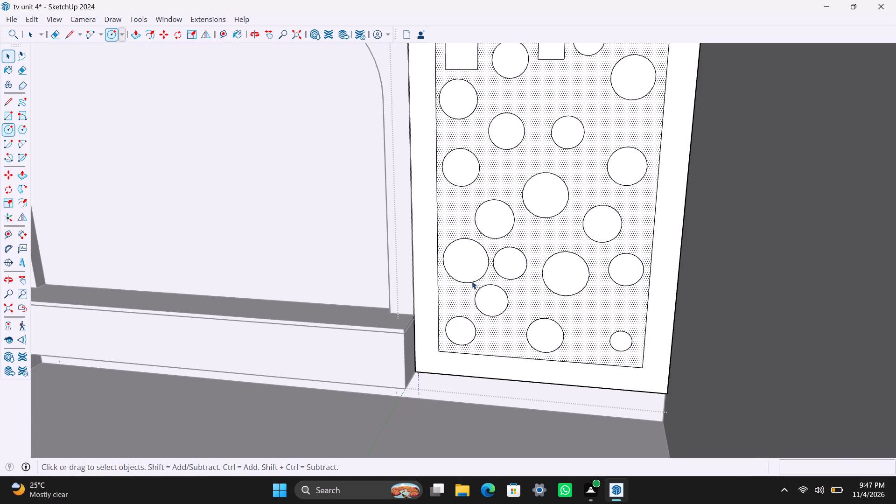
Below the second row, draw a square about 4 13/16" per side and a narrow upright rectangle about 3 3/8" by 8 1/4" beside it.
scroll(472, 278, down, 4)
scroll(525, 208, up, 2)
key(r)
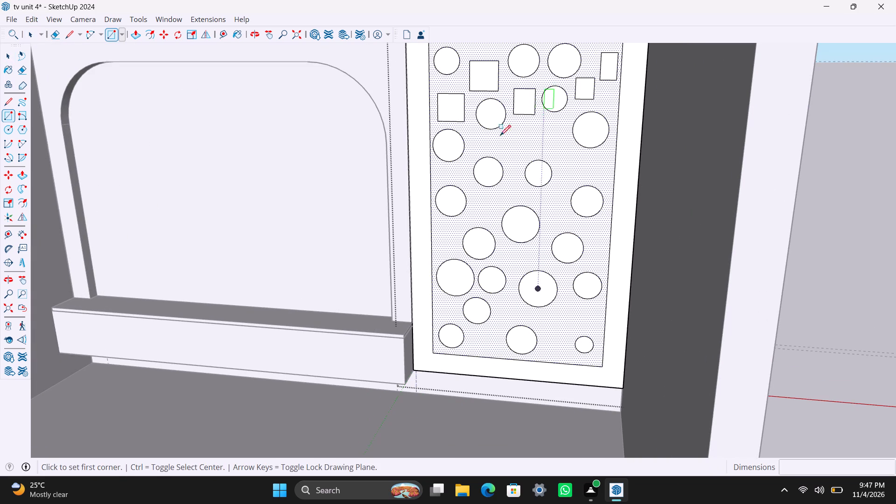
scroll(499, 150, up, 5)
drag(469, 129, 469, 137)
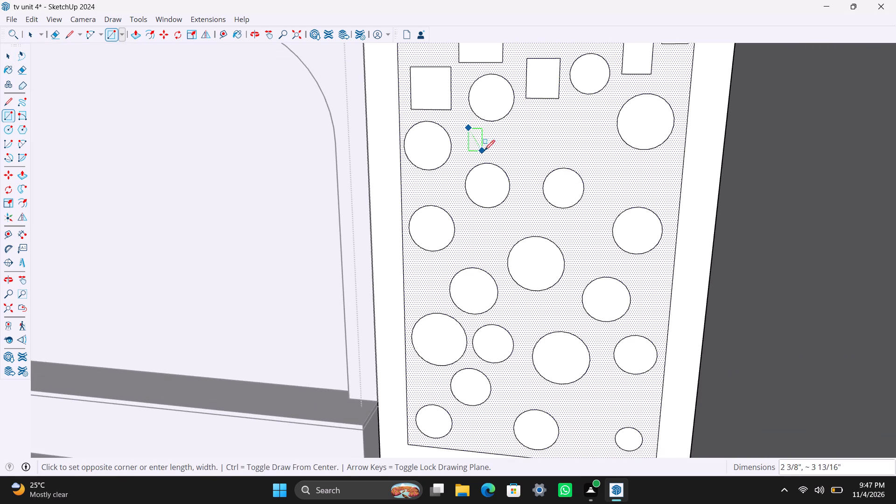
click(496, 155)
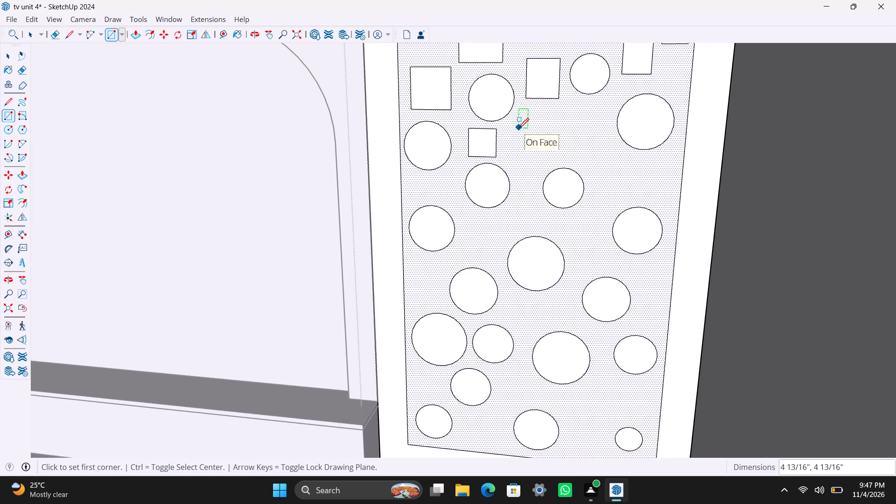
click(518, 128)
click(537, 177)
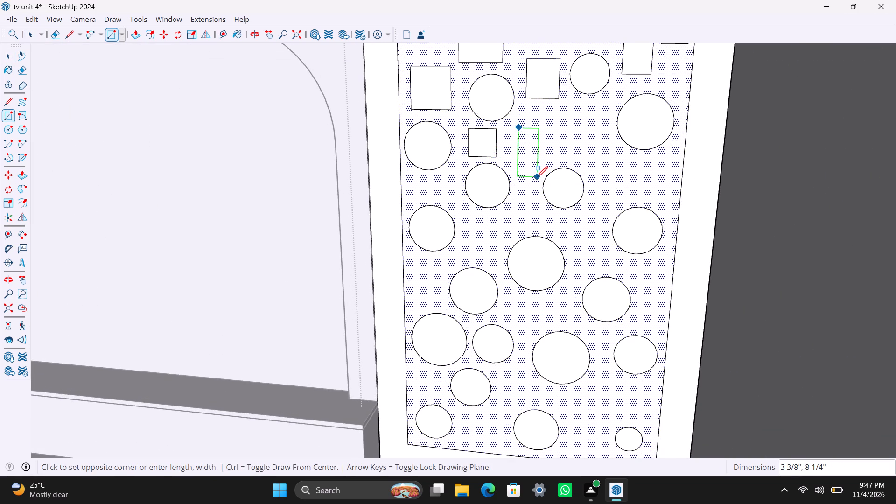
Draw an upright rectangle about 5 1/8" by 7 1/2" beyond the narrow one, and a small wide rectangle between the two far-edge circles.
drag(564, 114, 567, 118)
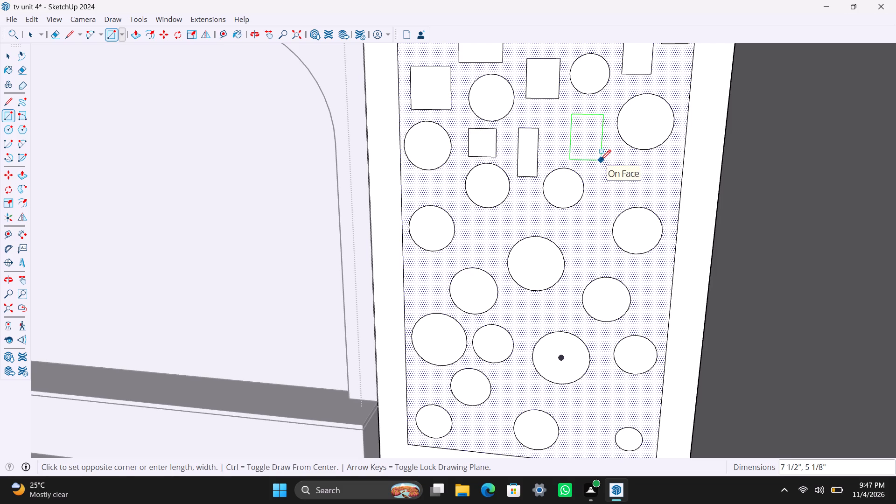
click(601, 160)
click(610, 179)
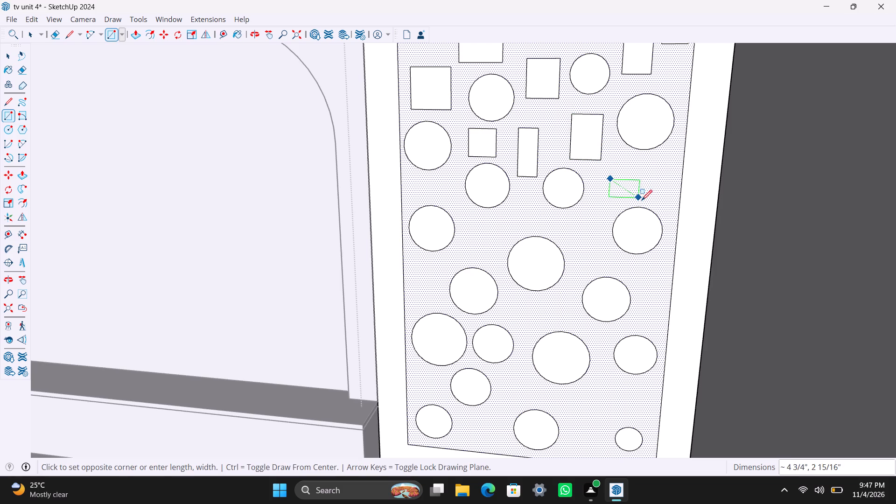
click(645, 202)
click(657, 166)
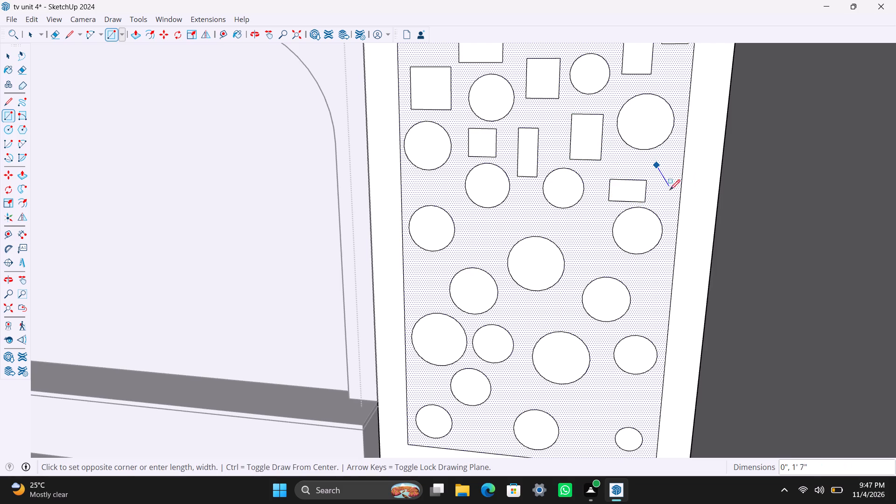
key(space)
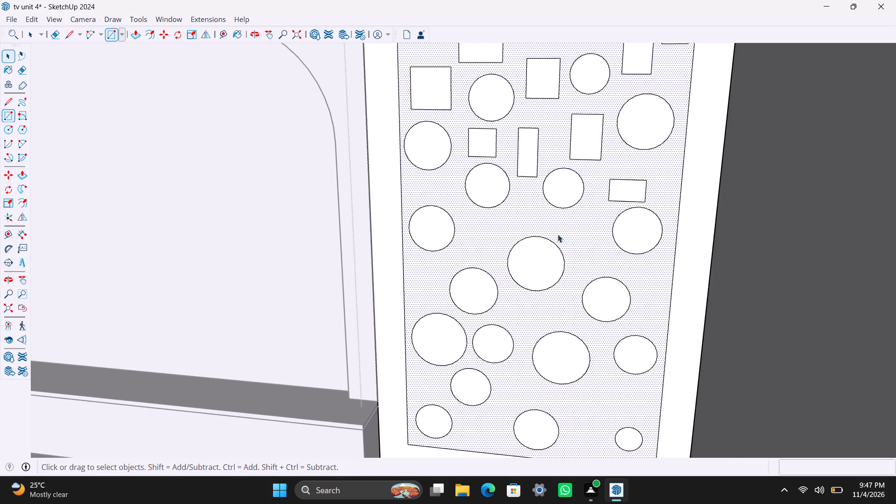
Draw a square about 5 3/4" per side beside the third near-edge circle, and a 5 1/4" by 4 1/4" rectangle above the large central circle.
key(r)
drag(471, 222, 477, 226)
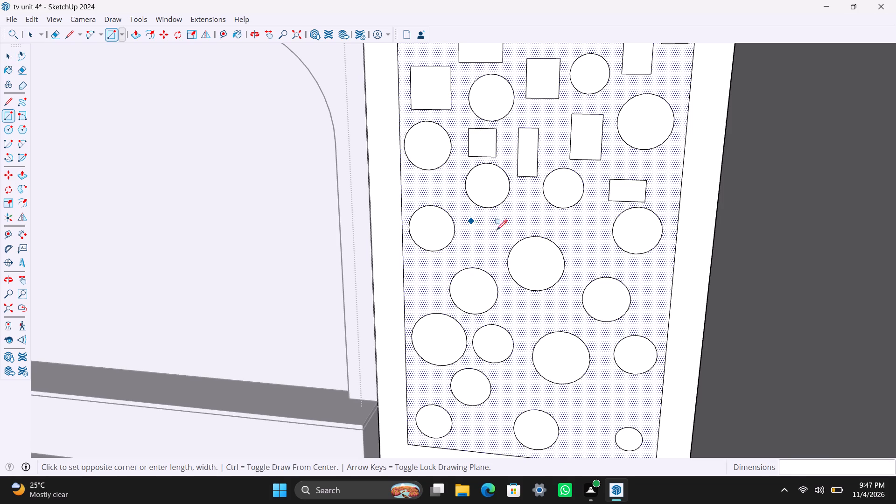
click(503, 252)
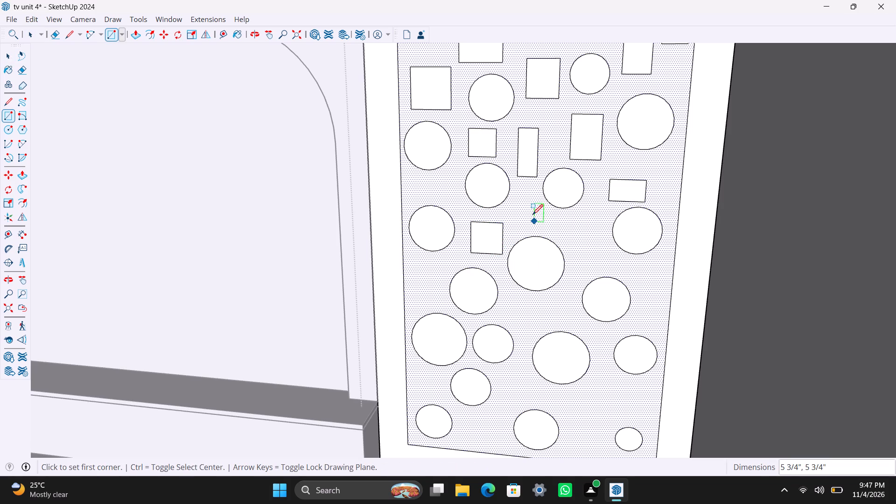
drag(518, 203, 521, 209)
click(547, 228)
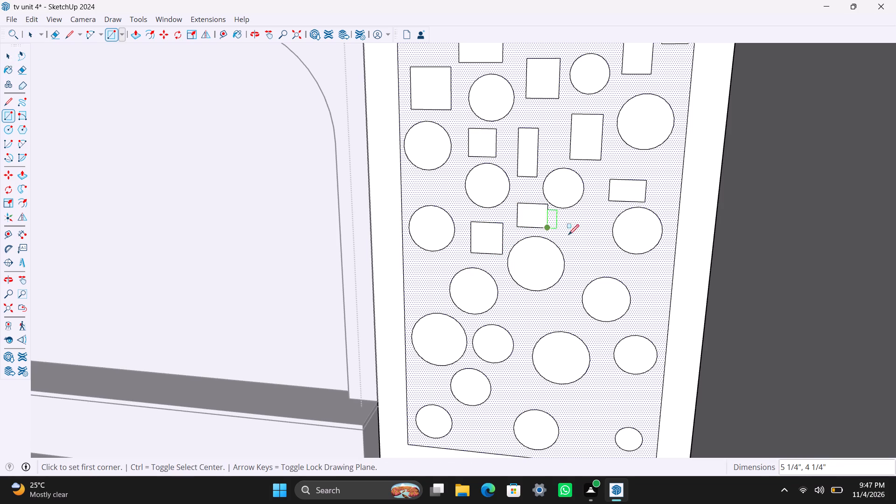
Draw a wide rectangle between the large central circle and the far-edge circle, and a square about 4 5/8" per side against the far edge below.
click(585, 231)
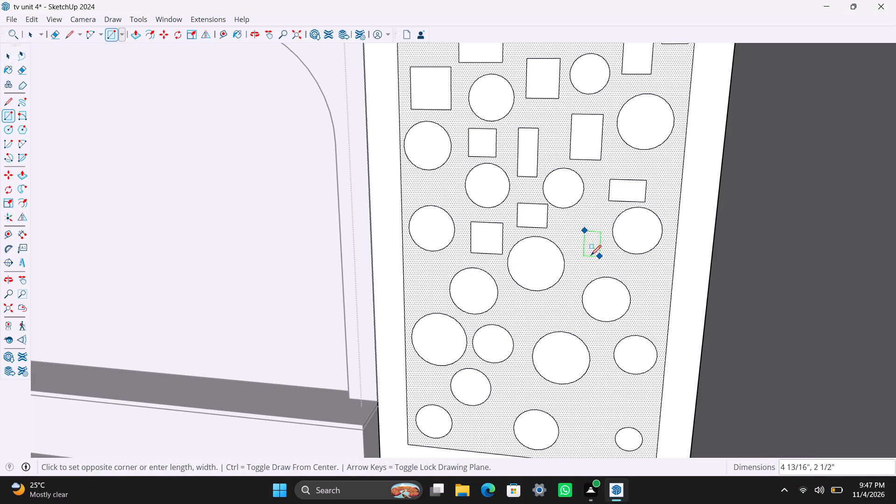
key(space)
key(r)
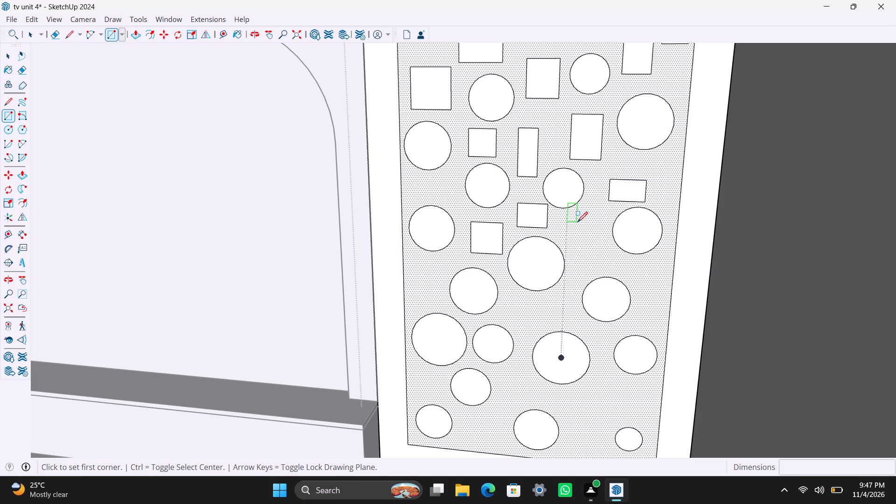
click(577, 222)
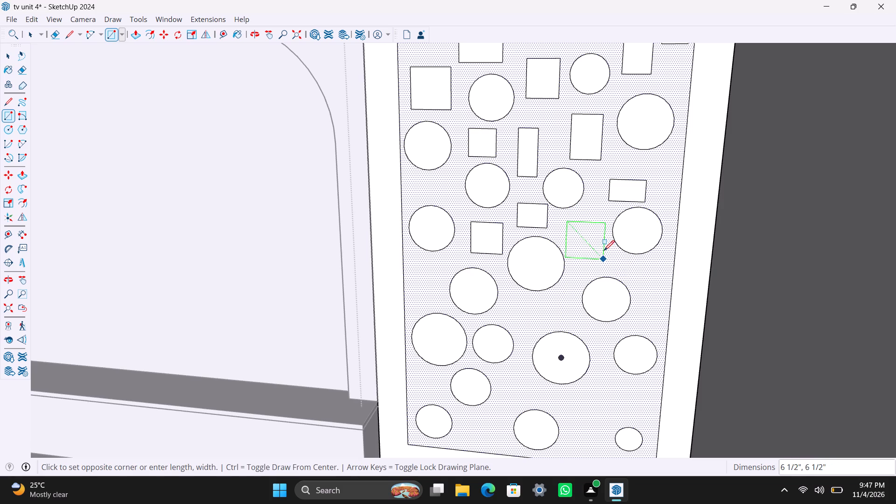
click(604, 251)
click(640, 279)
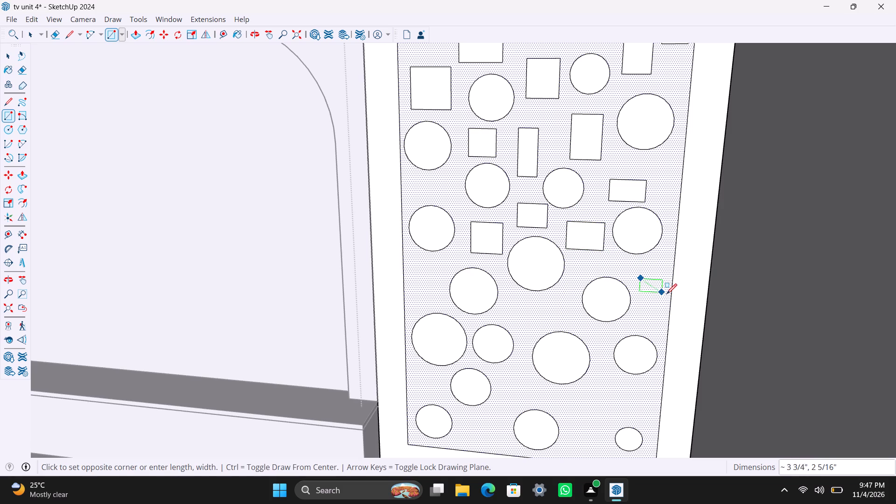
click(666, 304)
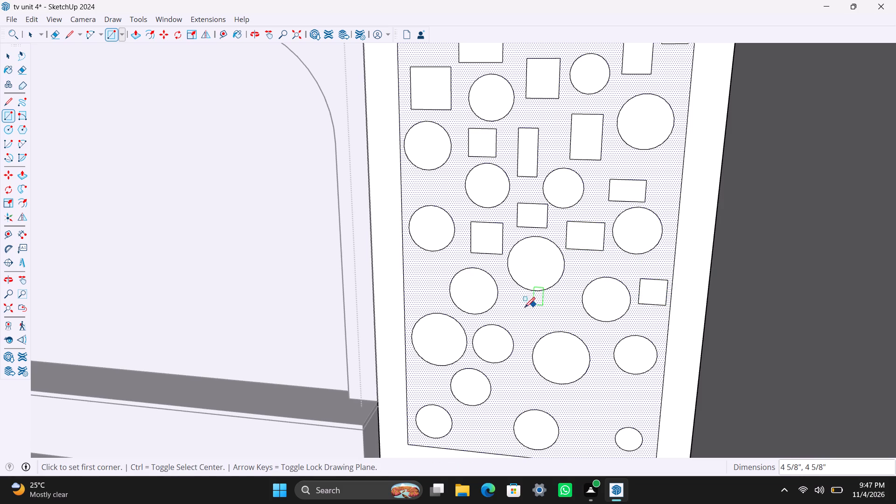
Draw a rectangle about 6" wide in the gap directly below the large central circle.
click(524, 308)
key(space)
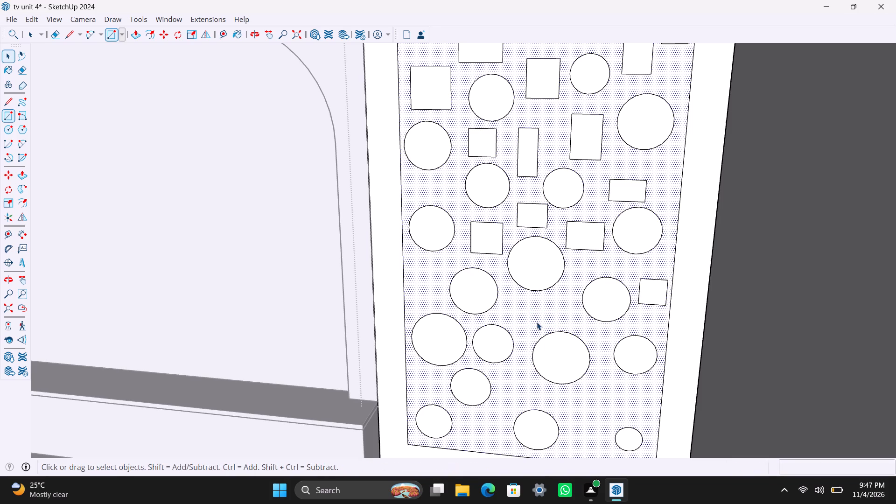
key(r)
drag(514, 296, 526, 308)
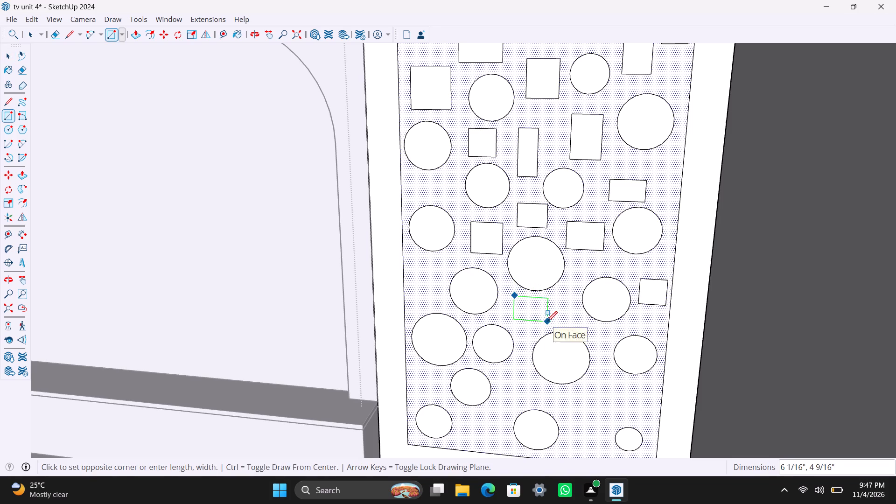
click(547, 324)
Along the near edge, draw an upright rectangle about 4 13/16" by 5 7/8" below the third circle and a flat one 7 5/8" by 2 13/16" above it.
drag(419, 268, 422, 273)
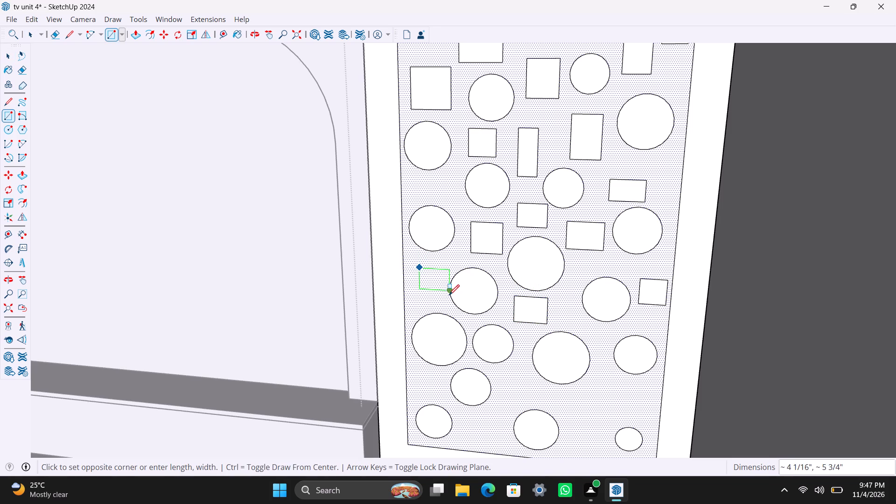
click(445, 300)
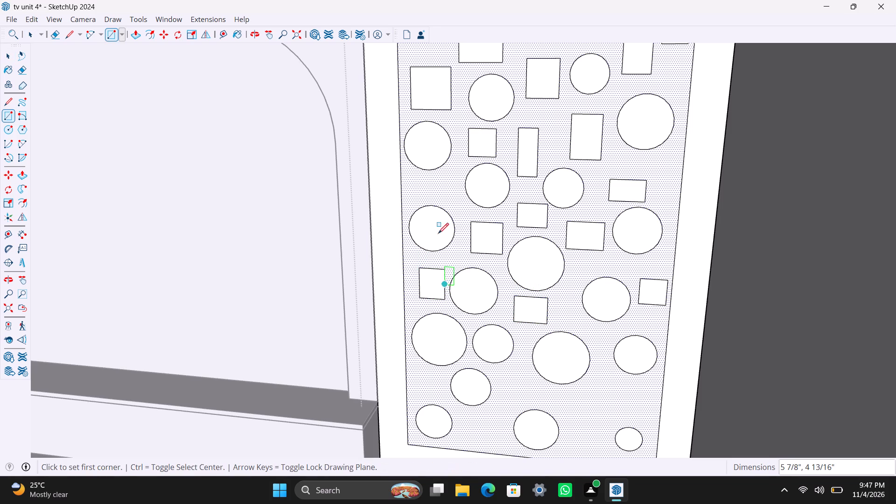
drag(413, 181, 415, 185)
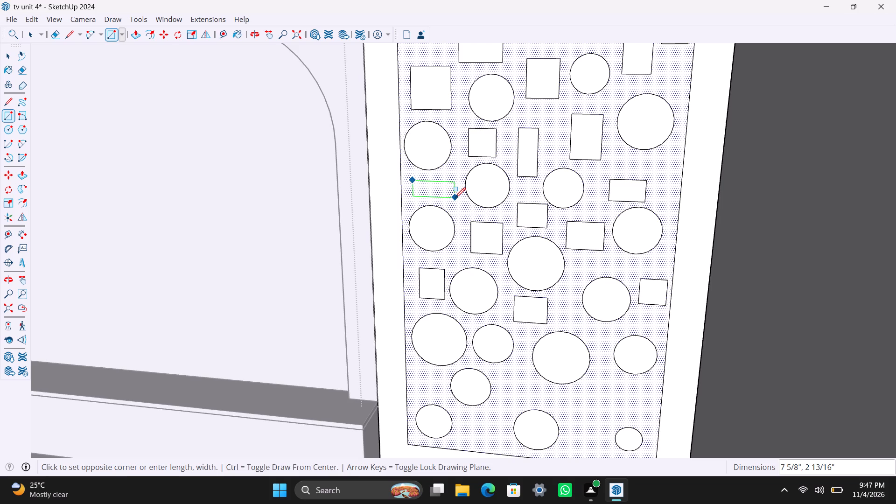
click(456, 198)
Draw a narrow upright rectangle about 2 1/2" by 6" below the large central circle, and one 4 3/16" by 5 3/16" above the bottom row.
scroll(519, 264, down, 4)
middle_drag(533, 285, 532, 221)
scroll(550, 233, up, 3)
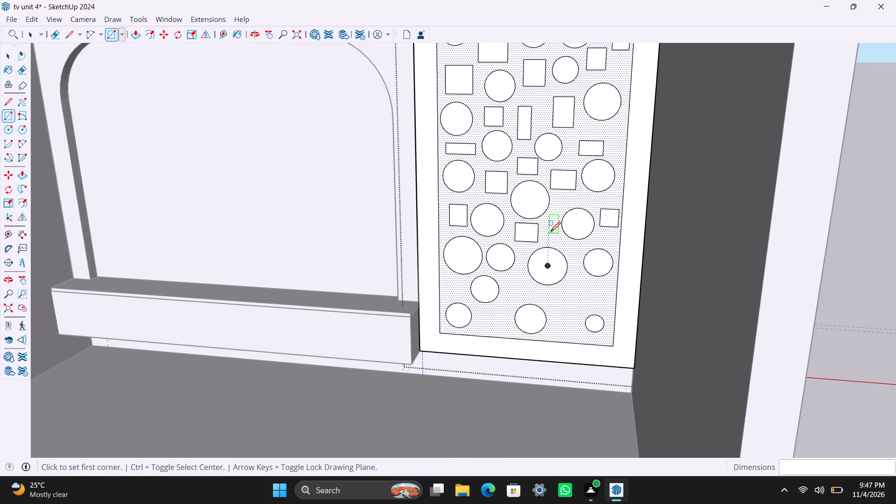
drag(551, 211, 551, 218)
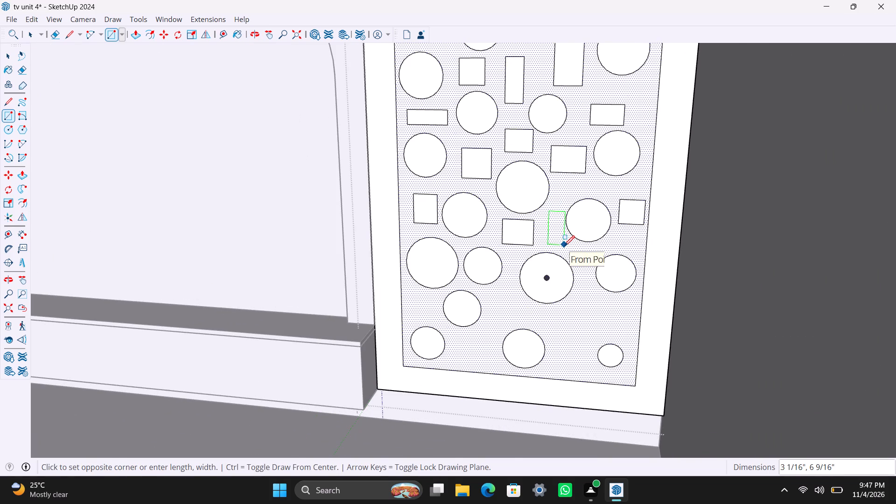
scroll(564, 246, up, 6)
click(559, 240)
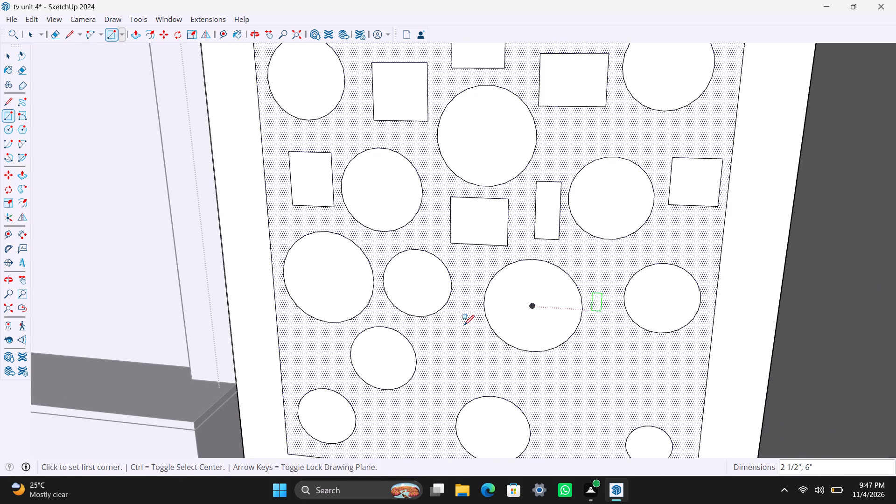
click(441, 334)
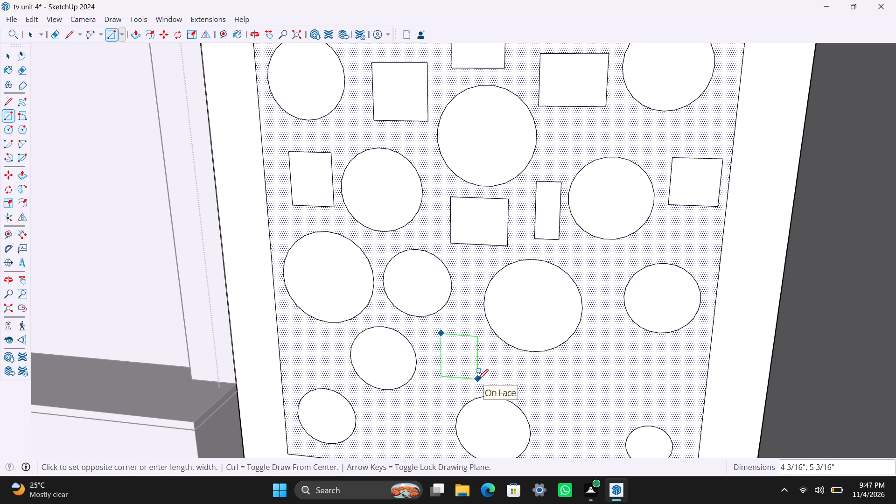
click(478, 379)
Draw a near-square rectangle about 4" by 4 7/16" between the near edge and the circle in the row above the bottom one.
scroll(436, 369, down, 4)
shift+middle_drag(456, 370, 500, 247)
scroll(396, 245, up, 3)
click(358, 219)
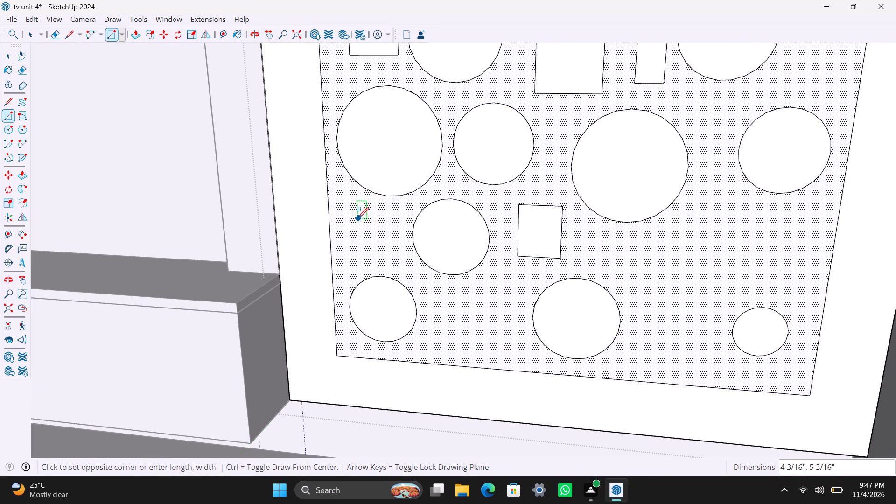
click(401, 259)
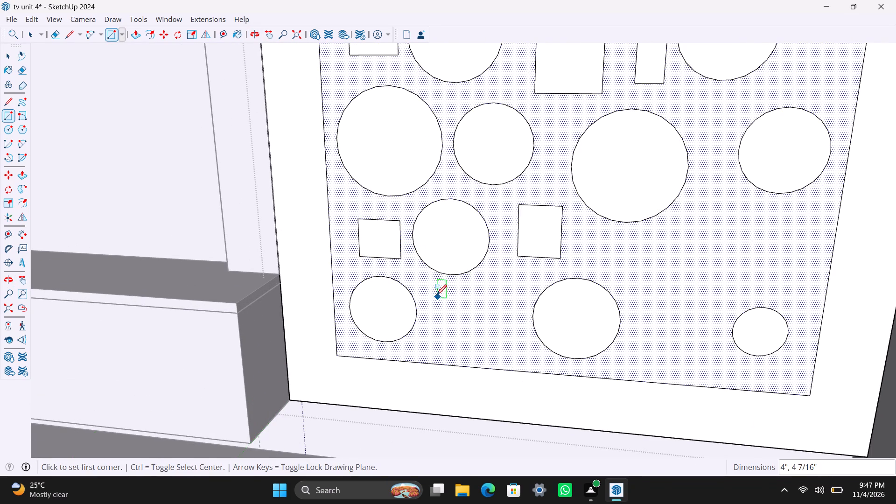
Between the first two bottom-row circles, draw two upright rectangles about 3 11/16" by 4 3/4" and 3 5/16" by 5 3/8".
click(436, 295)
click(471, 341)
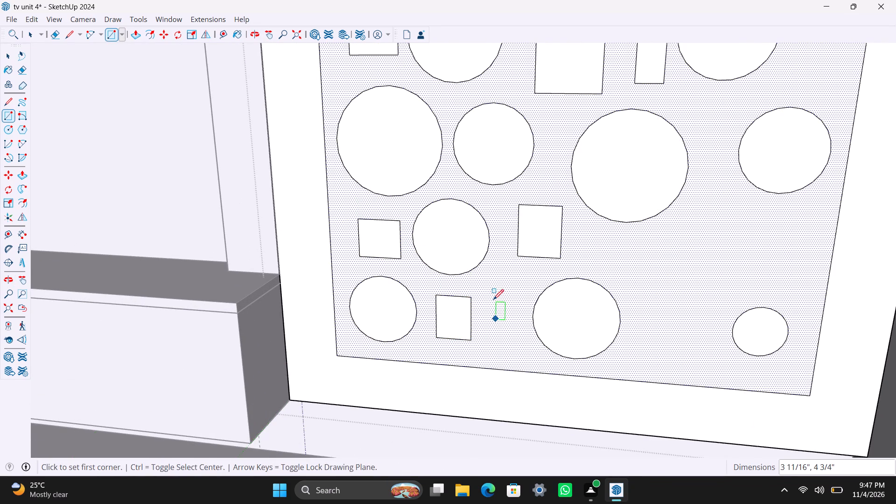
click(493, 299)
click(525, 349)
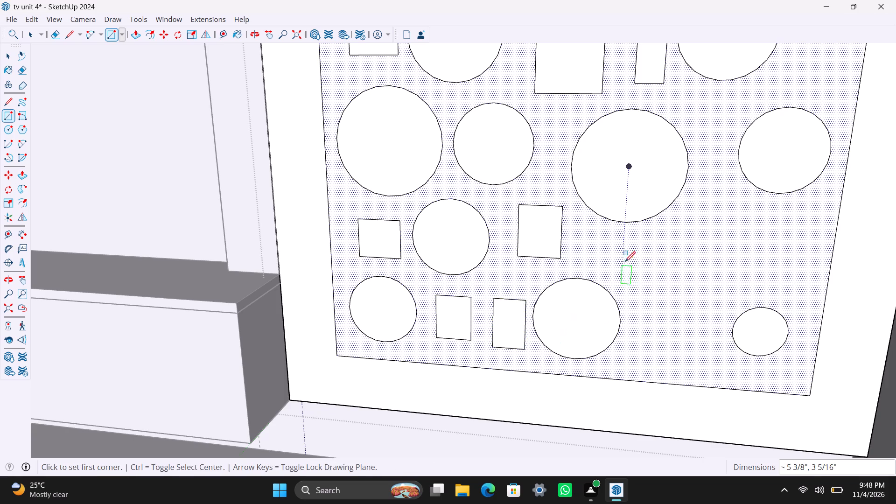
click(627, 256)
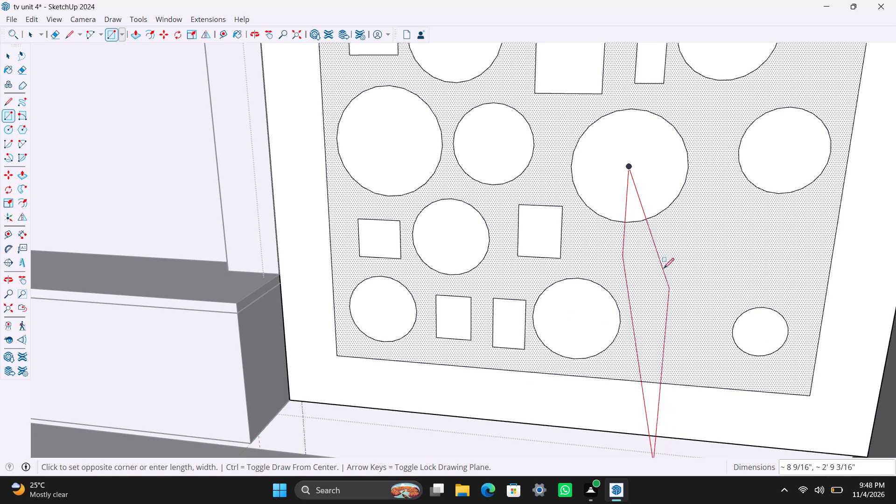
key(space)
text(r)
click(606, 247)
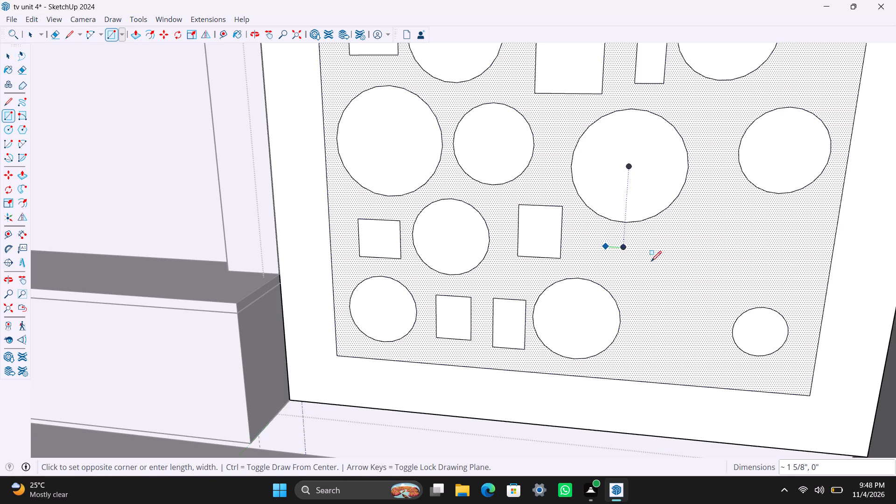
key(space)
Draw a wide rectangle about 6 3/8" by 3 1/8" above the bottom row's middle circle, and an upright rectangle between that circle and the far-corner circle.
scroll(594, 252, up, 4)
key(r)
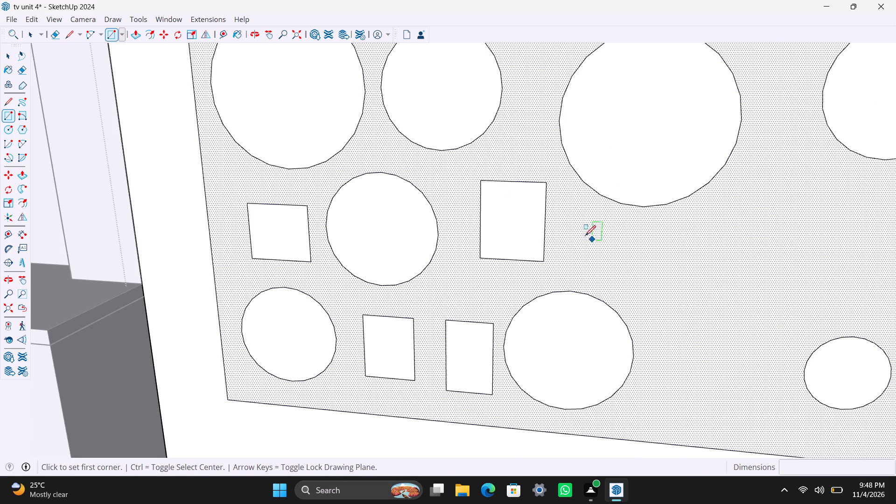
drag(583, 233, 591, 244)
click(683, 286)
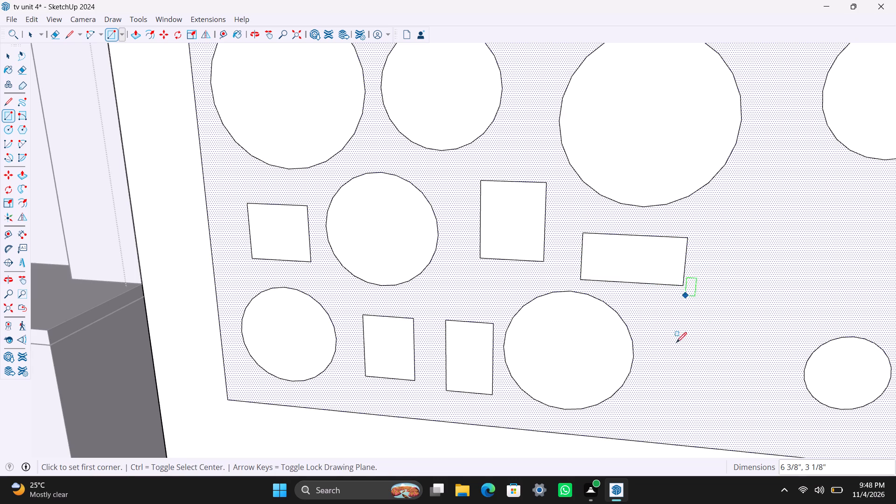
drag(671, 320, 672, 325)
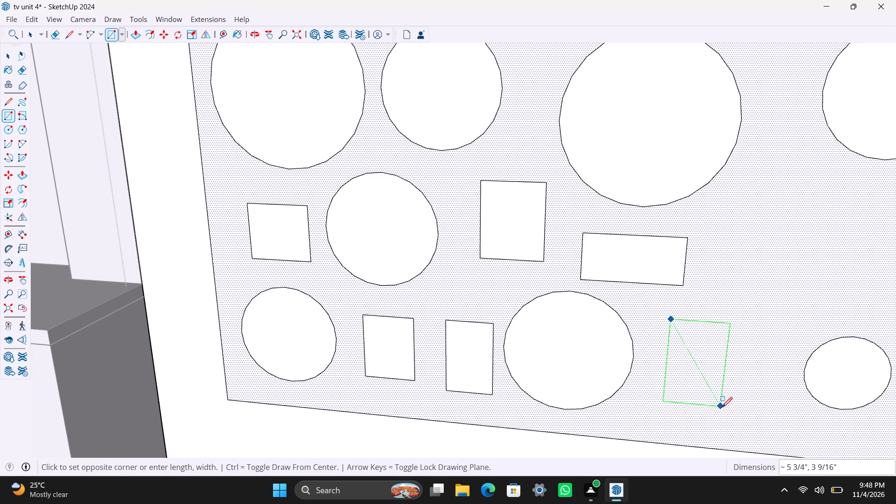
click(726, 413)
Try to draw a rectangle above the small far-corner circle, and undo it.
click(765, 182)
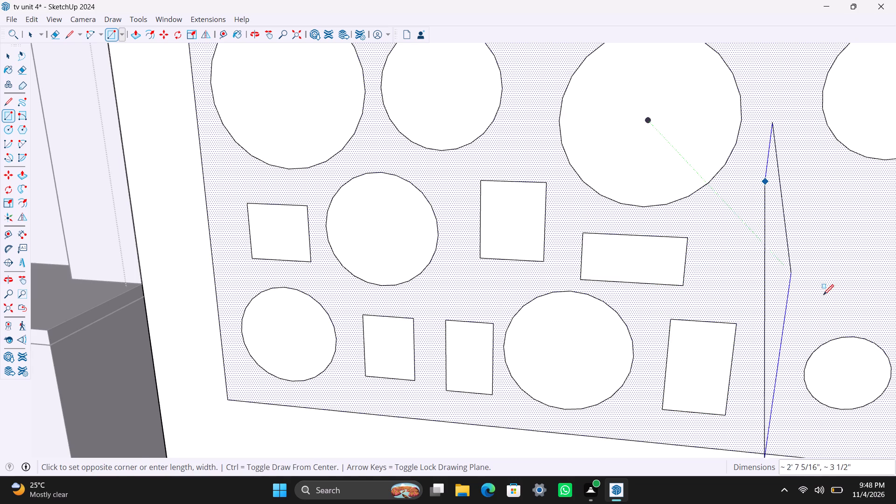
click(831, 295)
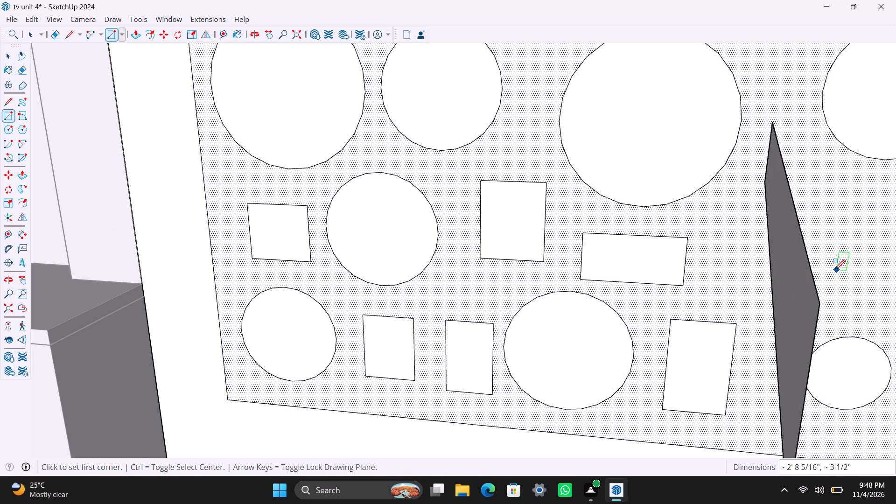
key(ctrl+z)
Draw an upright rectangle in the gap above the bottom row, between the wide rectangle and the far edge.
scroll(833, 270, down, 5)
middle_drag(820, 266, 616, 263)
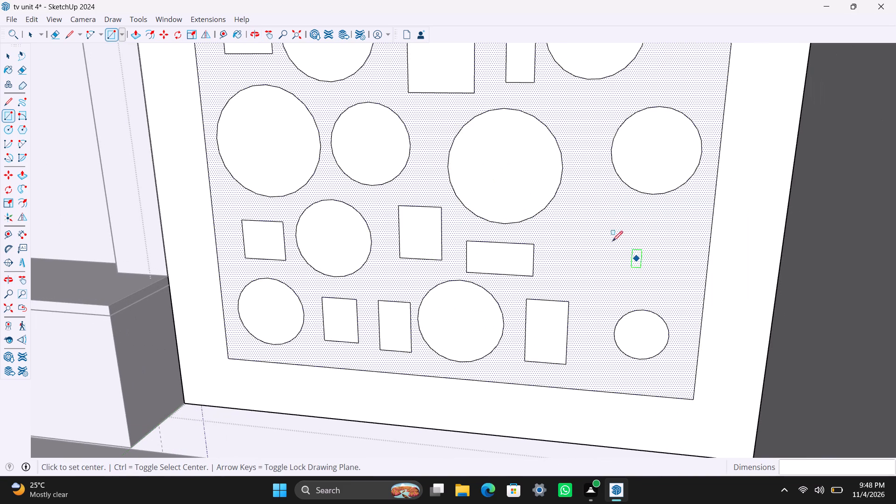
scroll(654, 237, down, 11)
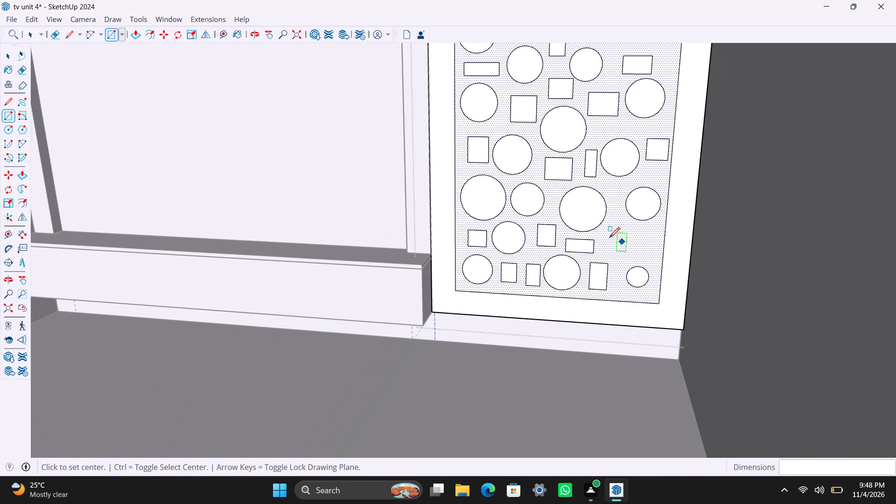
scroll(615, 233, down, 4)
middle_drag(622, 225, 609, 305)
scroll(624, 330, up, 2)
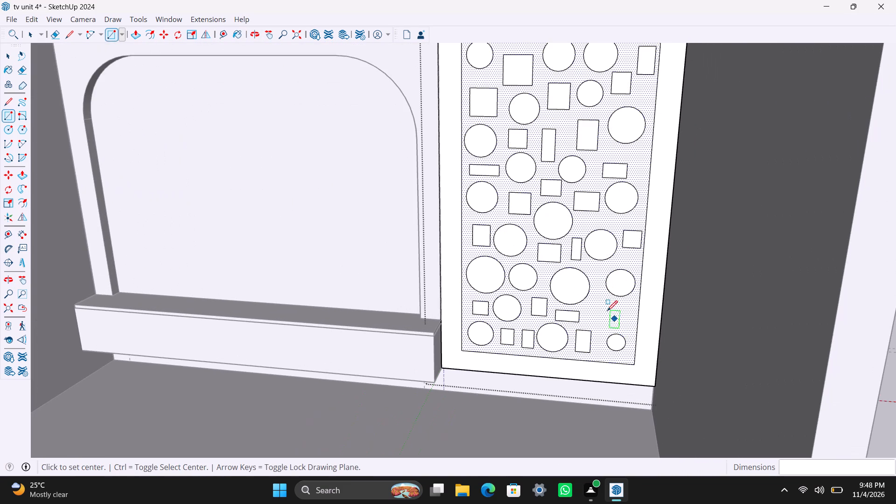
click(595, 296)
key(space)
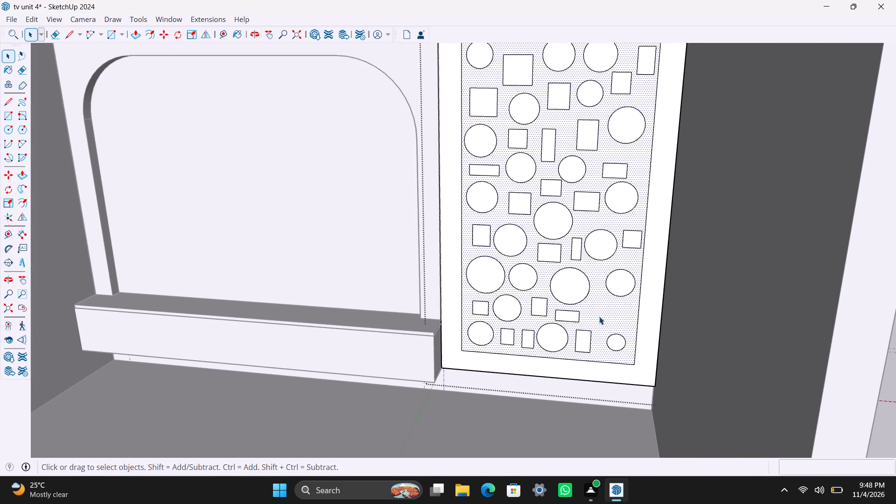
key(r)
scroll(600, 308, up, 3)
click(595, 298)
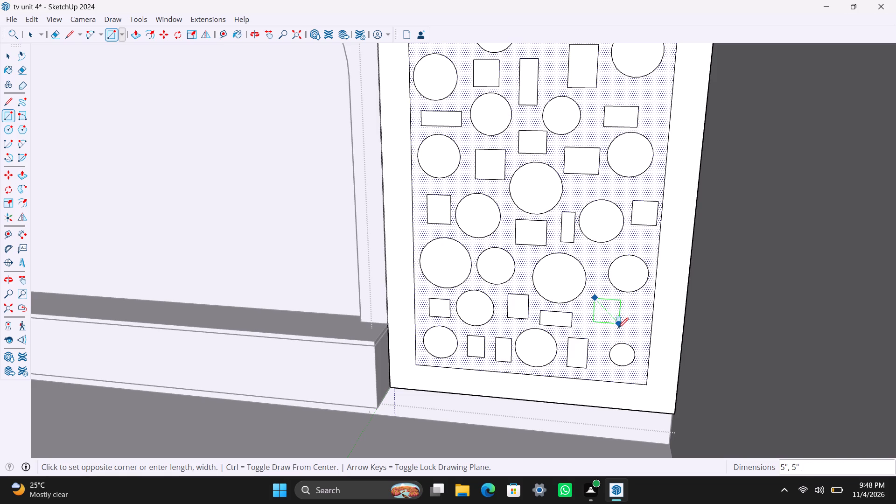
click(615, 334)
key(space)
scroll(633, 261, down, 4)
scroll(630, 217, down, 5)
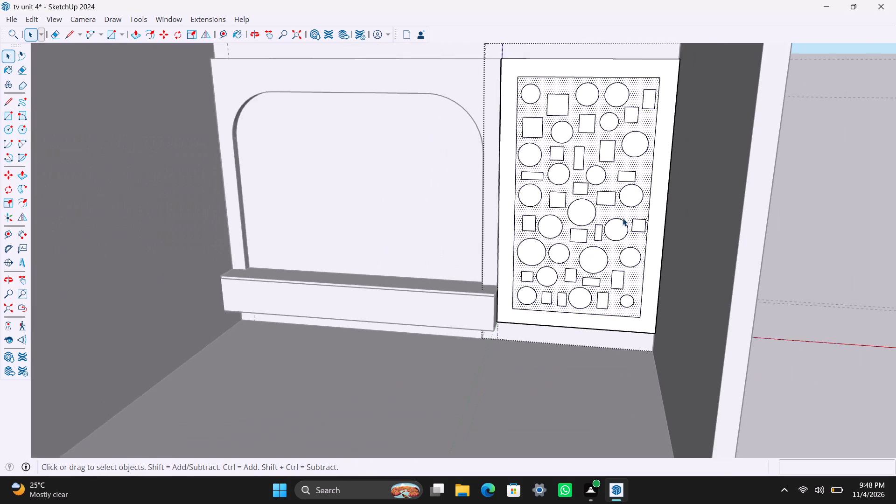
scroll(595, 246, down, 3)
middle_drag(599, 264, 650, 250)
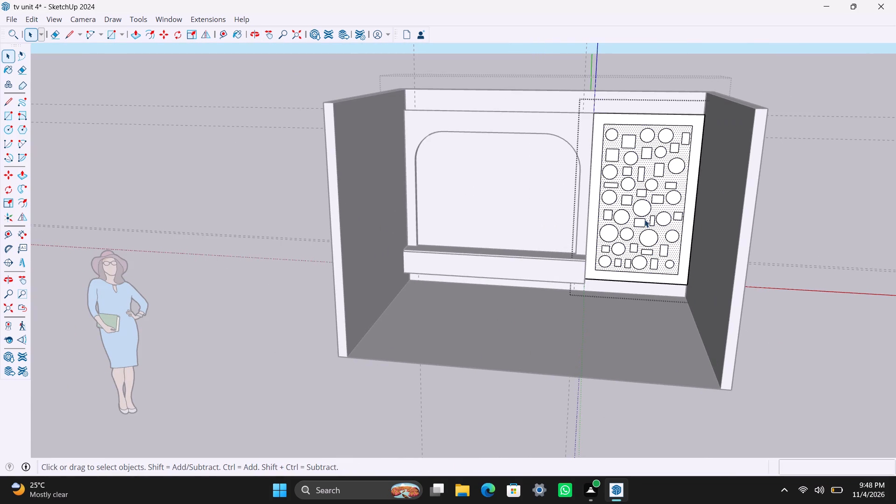
Push the near-corner circle in the side panel's top row 3" into the panel.
drag(838, 192, 831, 195)
scroll(664, 222, up, 3)
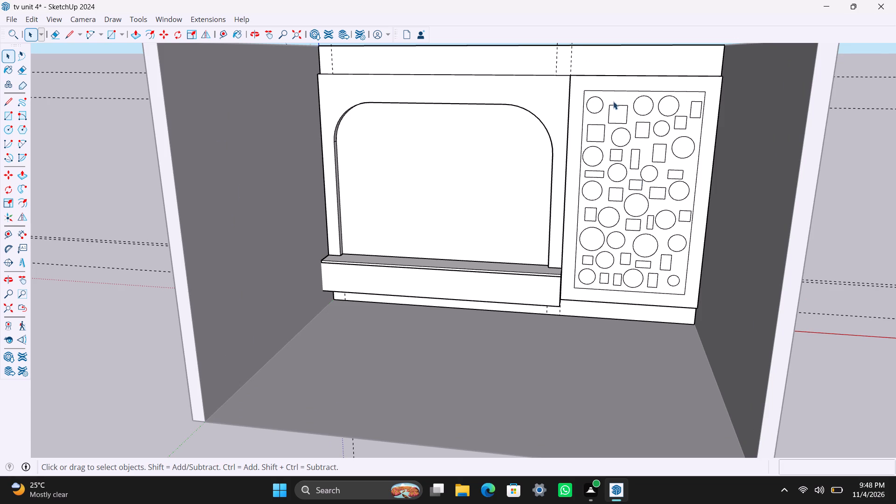
scroll(612, 102, up, 8)
click(588, 108)
triple_click(588, 108)
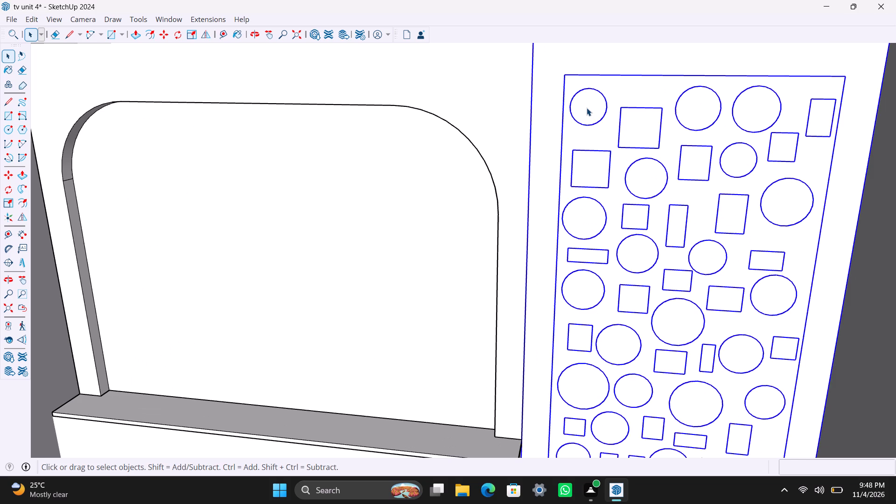
click(587, 108)
click(598, 111)
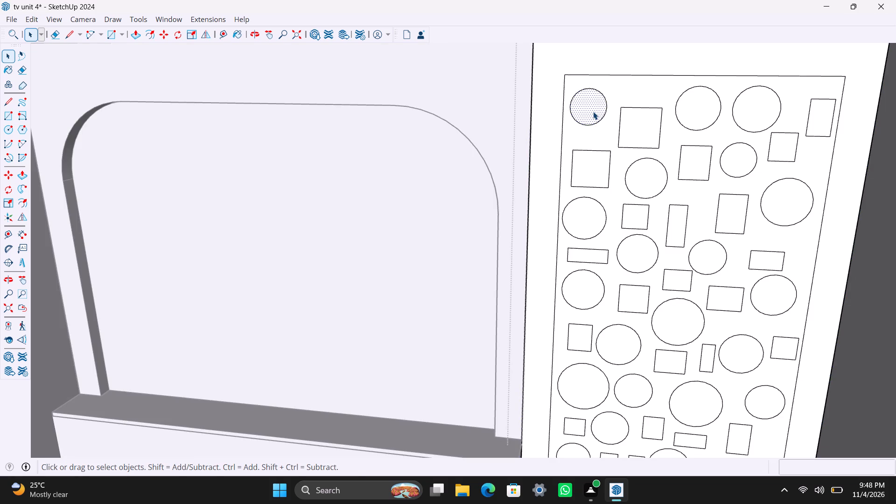
key(p)
click(593, 112)
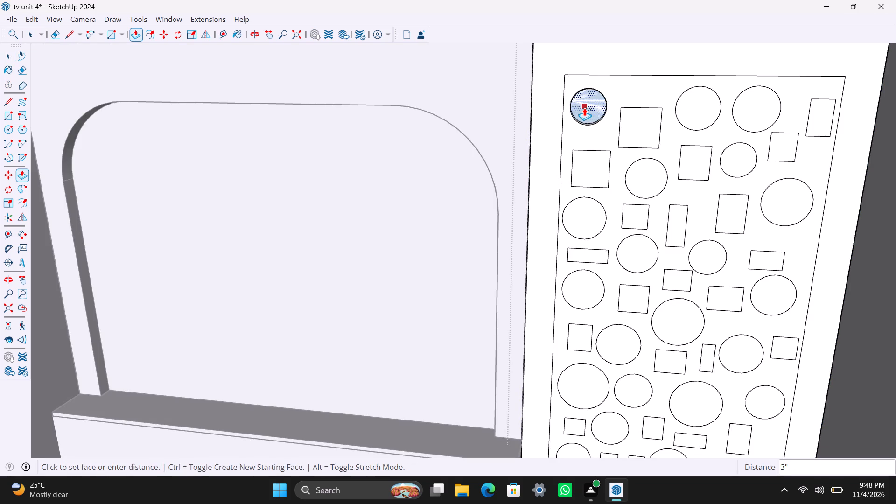
click(584, 108)
key(space)
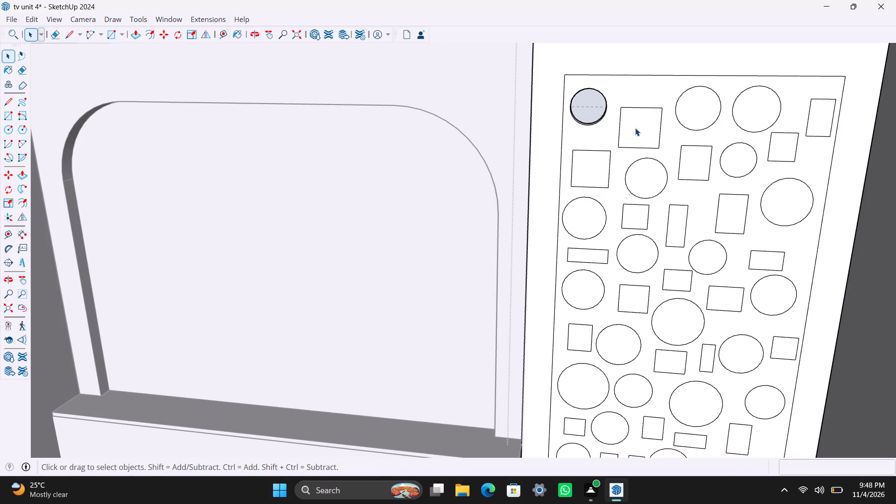
Recess the rest of the side panel's top row by the same 3": the square, two circles and far-edge upright rectangle.
scroll(582, 118, down, 6)
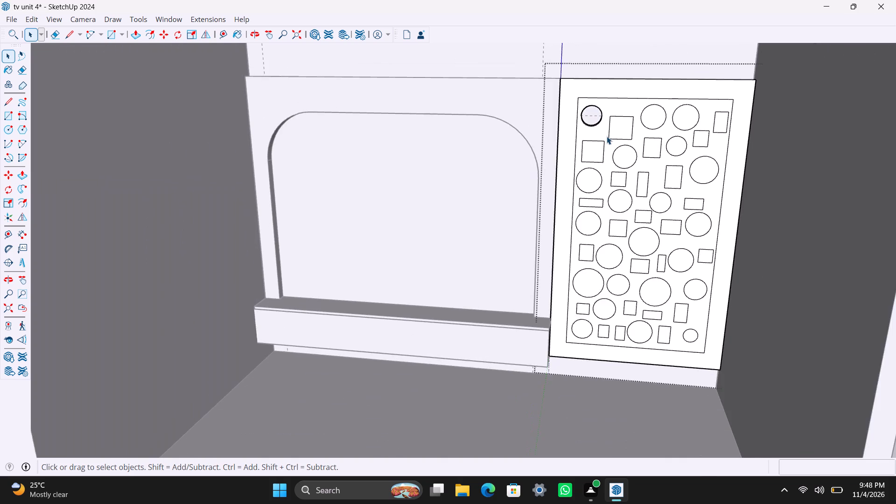
scroll(607, 136, up, 3)
click(622, 126)
key(p)
double_click(621, 129)
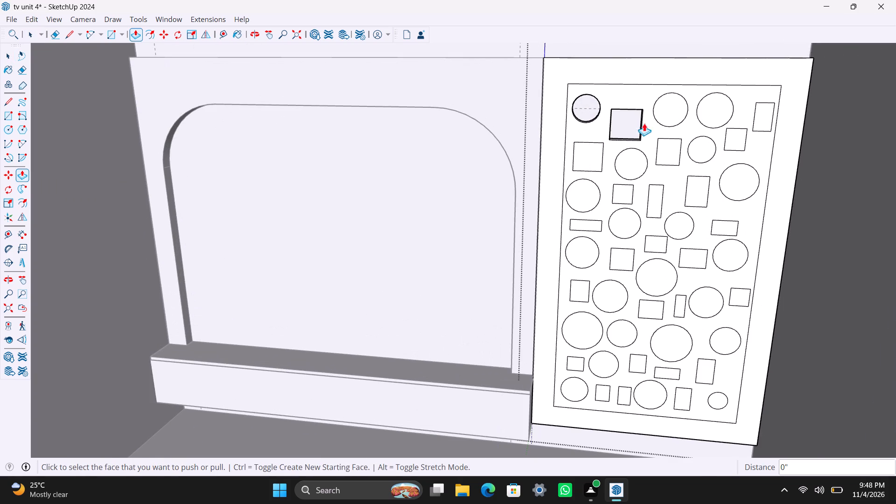
double_click(676, 107)
double_click(716, 106)
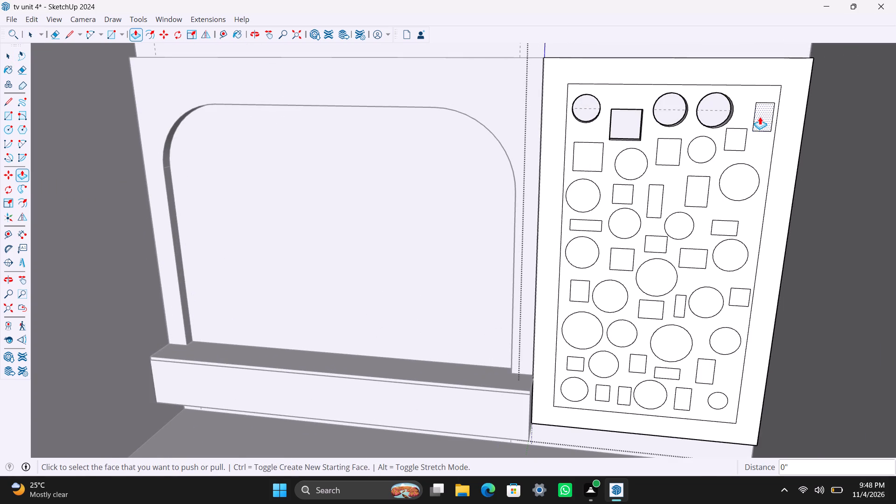
double_click(760, 117)
Recess the second row's three rectangles and two circles by 3", plus the first circle and small square of the third row.
double_click(737, 146)
double_click(703, 147)
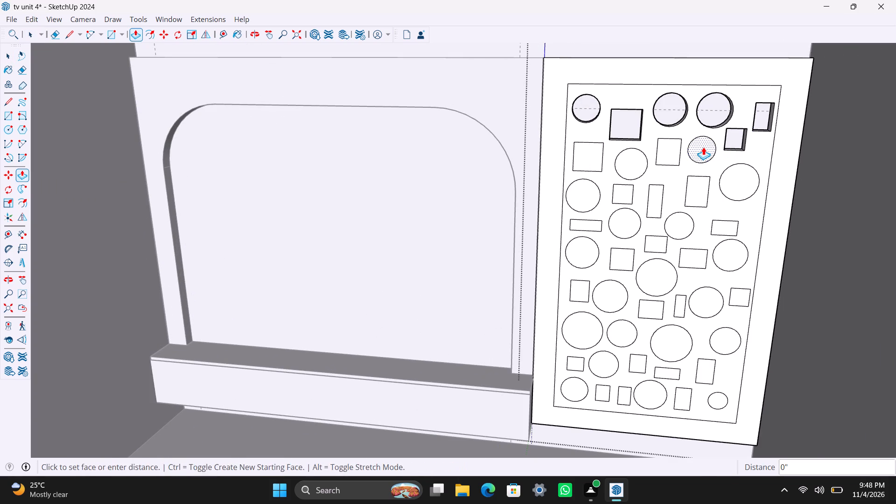
double_click(672, 147)
double_click(637, 161)
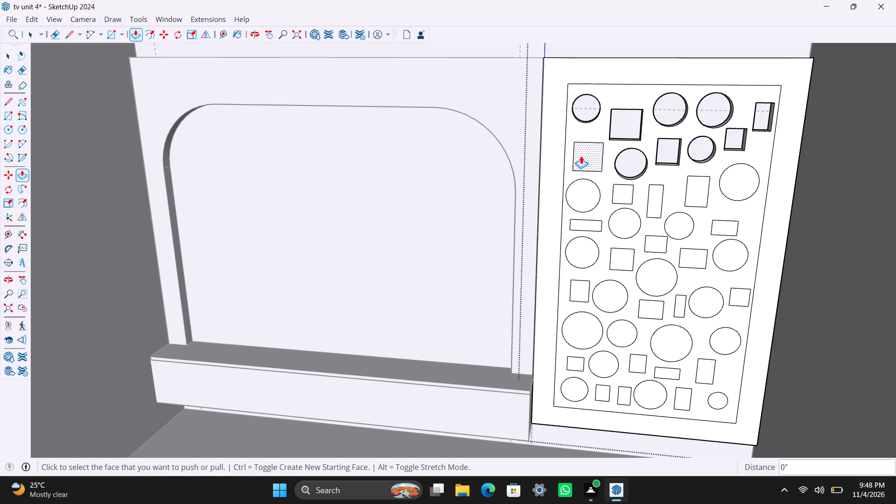
double_click(583, 155)
double_click(583, 191)
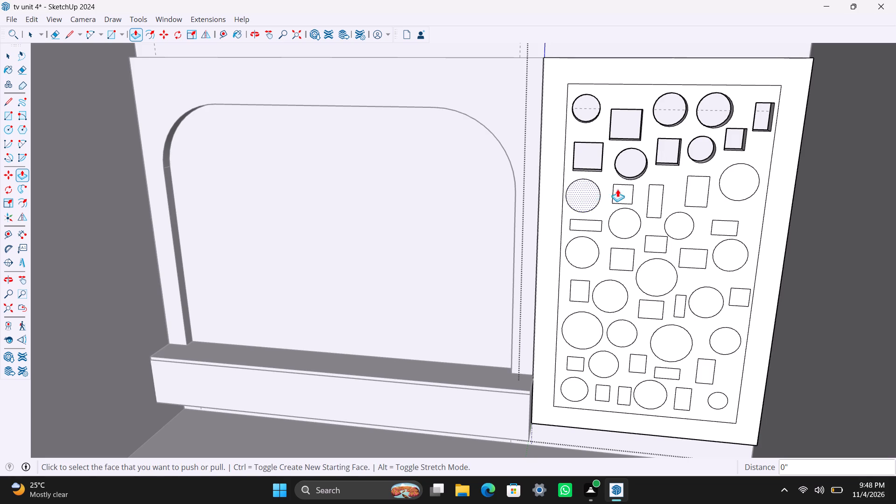
double_click(627, 189)
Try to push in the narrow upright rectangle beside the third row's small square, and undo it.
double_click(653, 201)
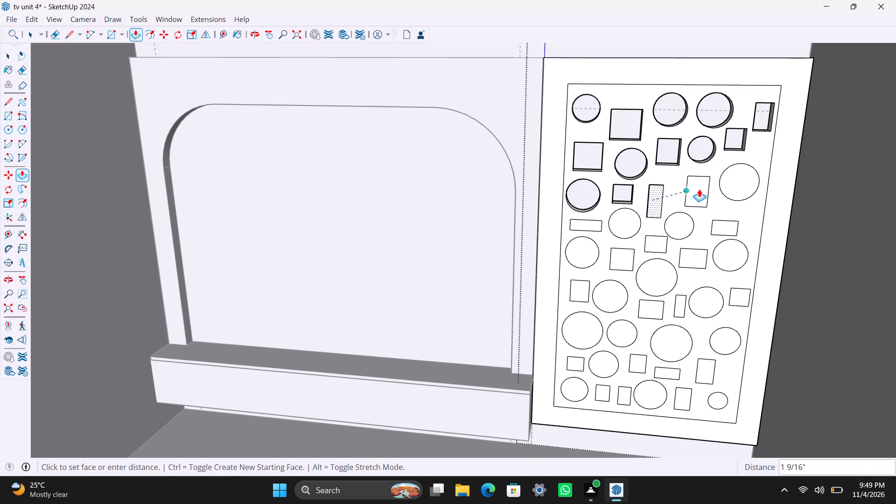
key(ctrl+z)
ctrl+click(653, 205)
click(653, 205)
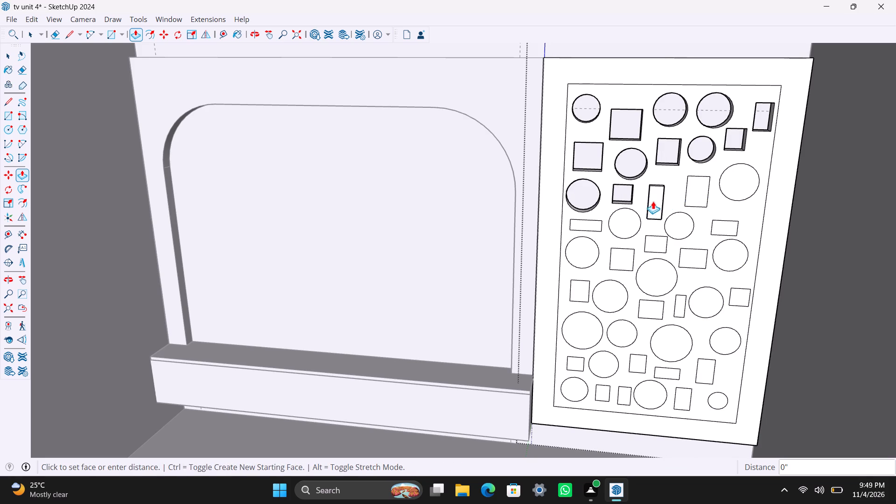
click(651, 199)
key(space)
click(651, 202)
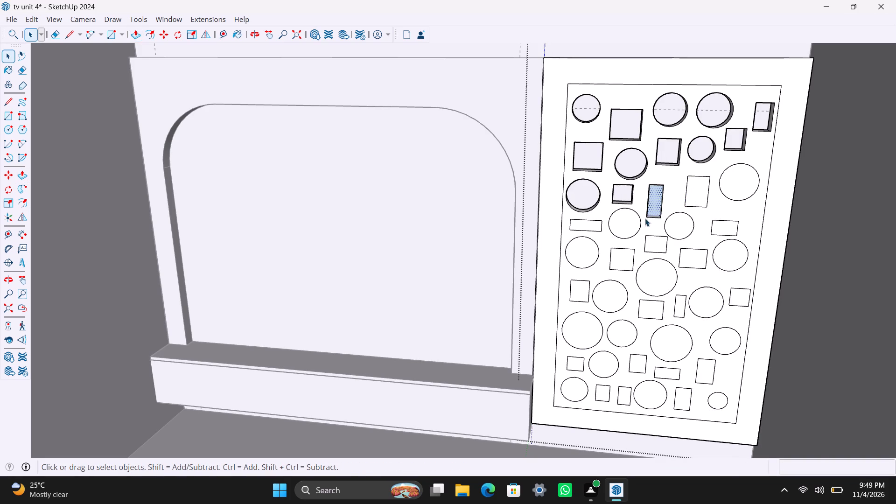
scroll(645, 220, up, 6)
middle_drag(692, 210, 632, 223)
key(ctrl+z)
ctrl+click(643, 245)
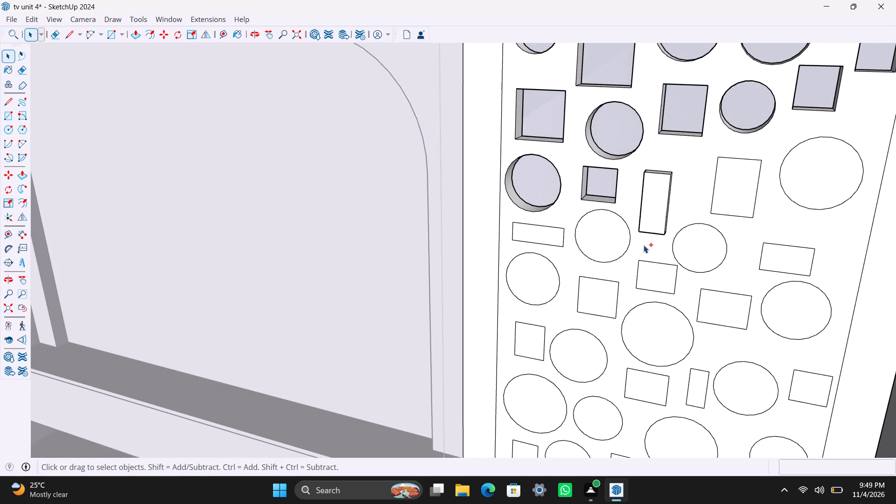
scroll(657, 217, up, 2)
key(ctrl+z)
Push the narrow upright rectangle in the third row into the panel, matching the depth of the neighbouring recesses.
click(652, 214)
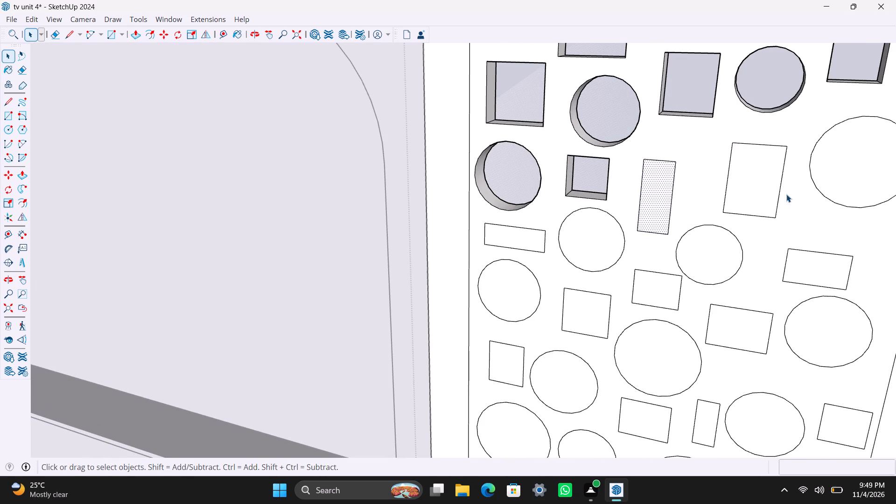
key(p)
drag(651, 201, 658, 196)
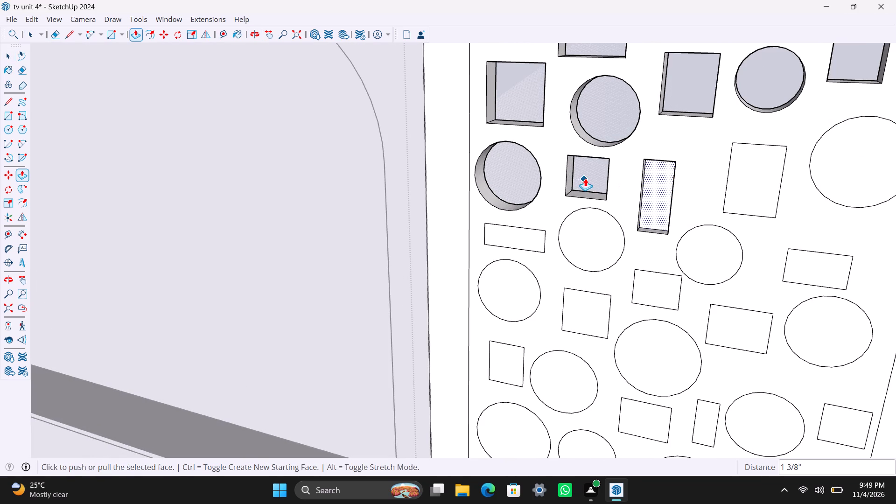
click(654, 189)
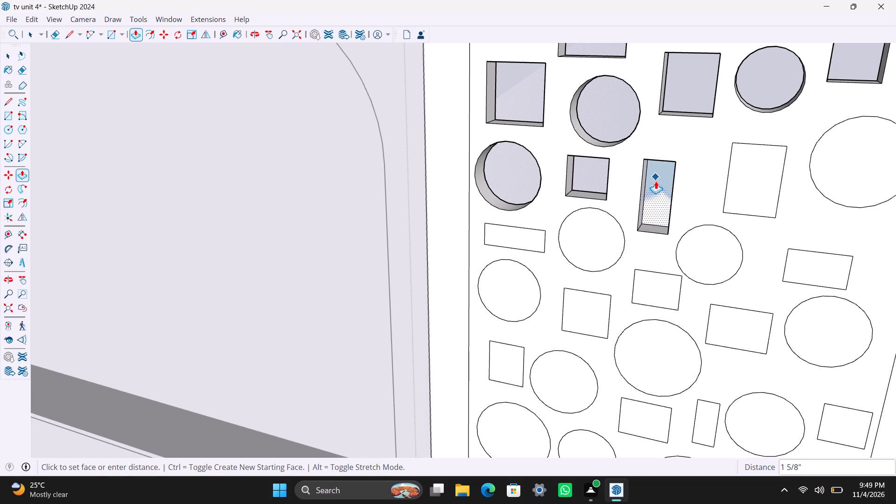
scroll(661, 197, up, 12)
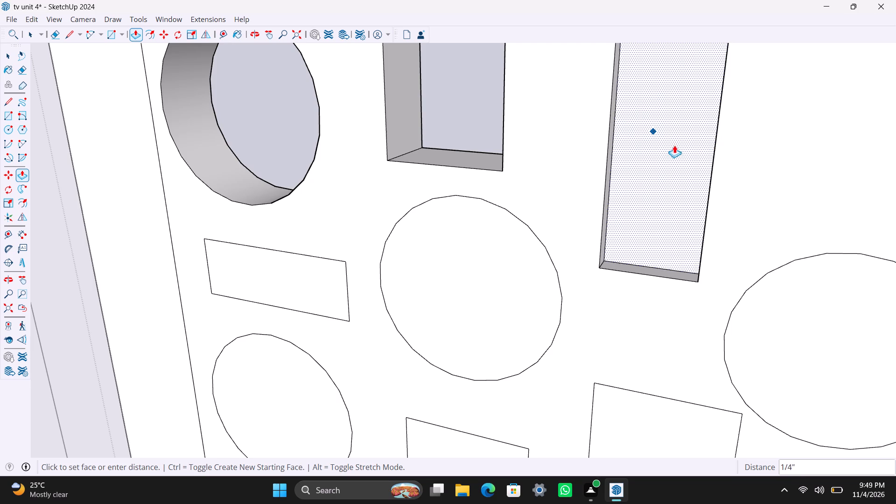
click(702, 139)
key(space)
scroll(550, 199, down, 10)
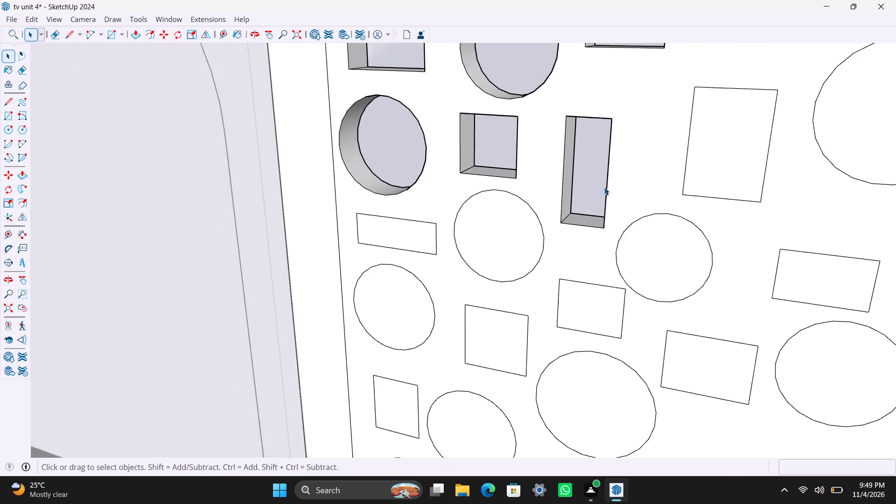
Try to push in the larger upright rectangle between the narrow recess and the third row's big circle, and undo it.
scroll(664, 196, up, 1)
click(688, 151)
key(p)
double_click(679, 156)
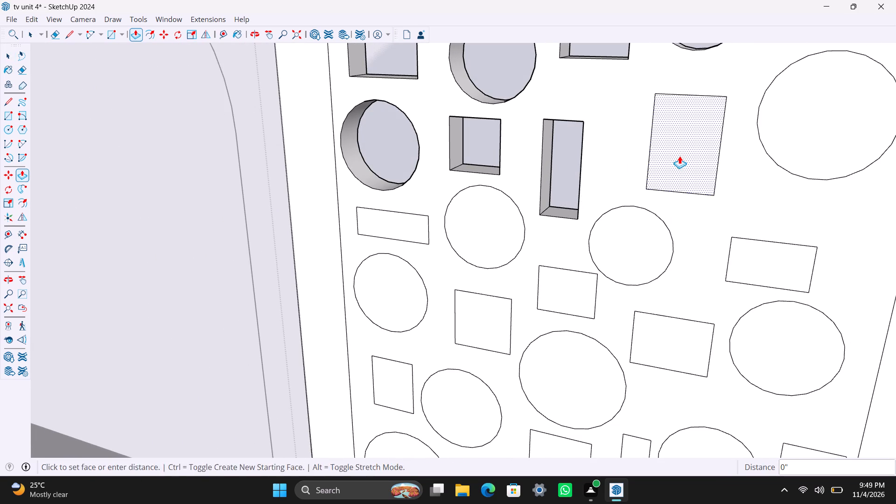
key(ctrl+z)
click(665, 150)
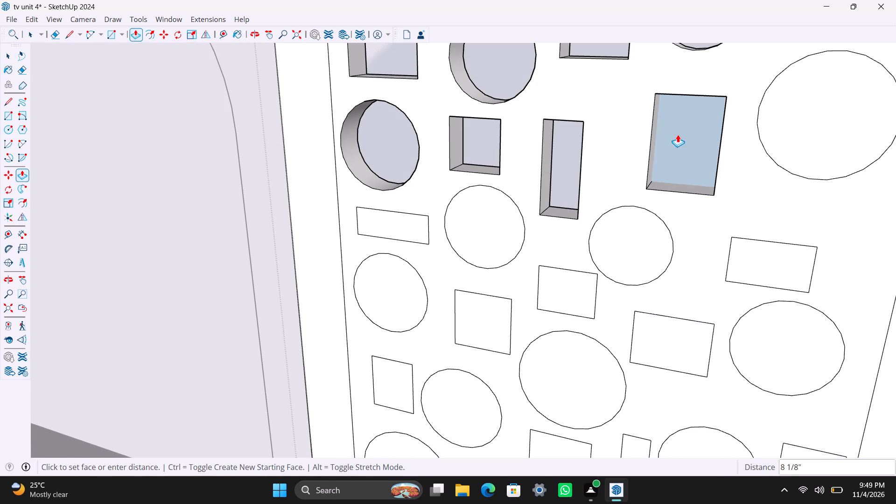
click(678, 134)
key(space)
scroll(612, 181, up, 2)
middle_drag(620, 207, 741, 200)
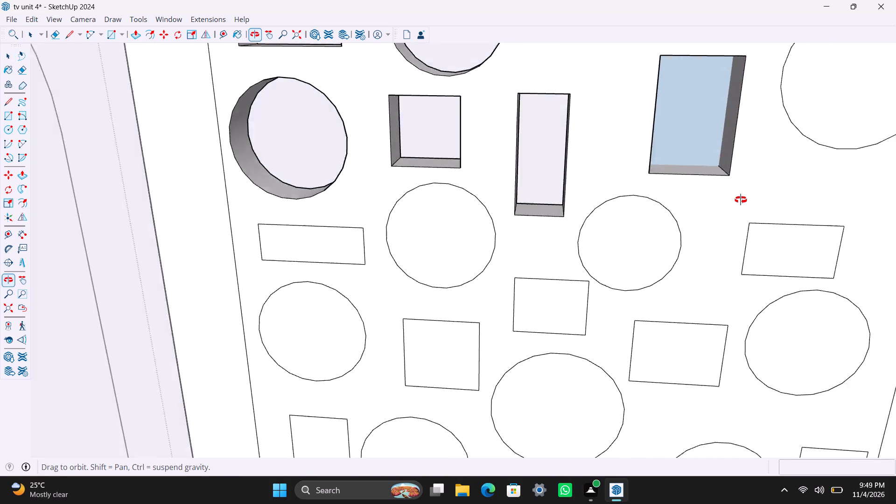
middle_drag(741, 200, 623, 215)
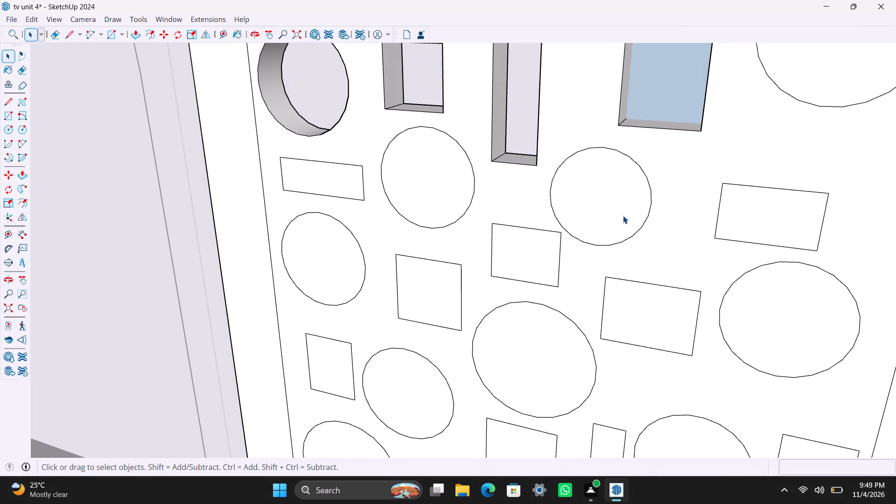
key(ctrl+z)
Push the larger upright rectangle in the third row 3" into the panel.
click(679, 105)
scroll(895, 38, right, 5)
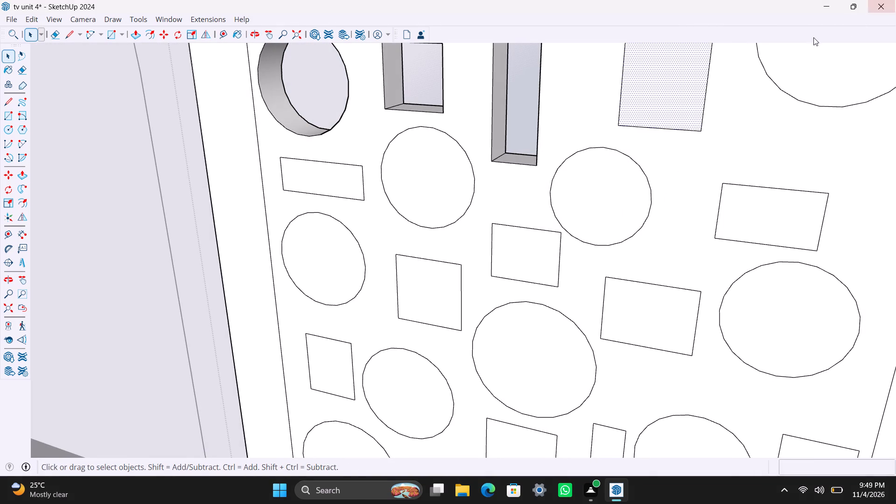
key(p)
click(682, 108)
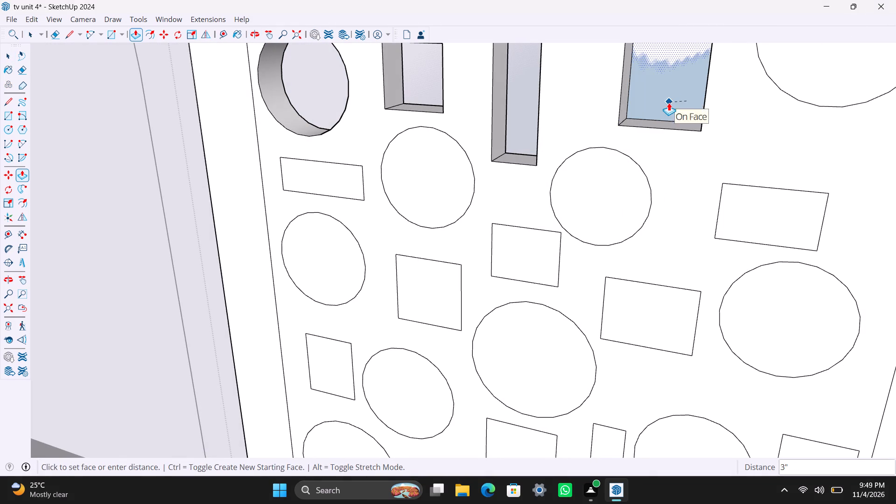
click(669, 103)
key(space)
Recess by 3" the third row's big far-edge circle, the circle and wide rectangle below it, and the circle beside that rectangle.
scroll(648, 176, down, 9)
click(729, 110)
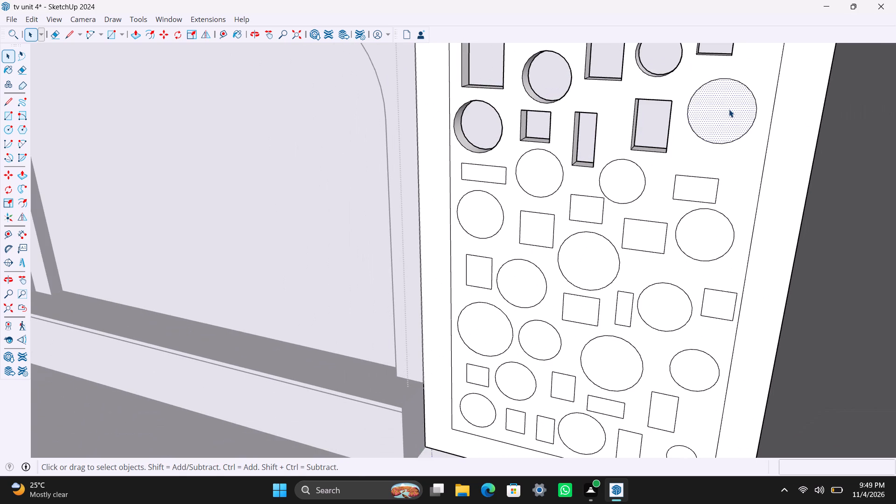
key(p)
double_click(743, 107)
triple_click(695, 229)
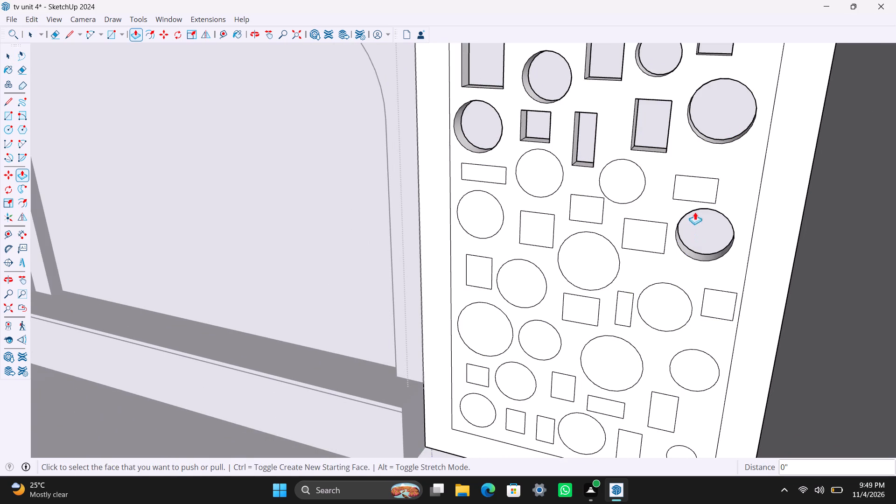
double_click(697, 189)
double_click(614, 186)
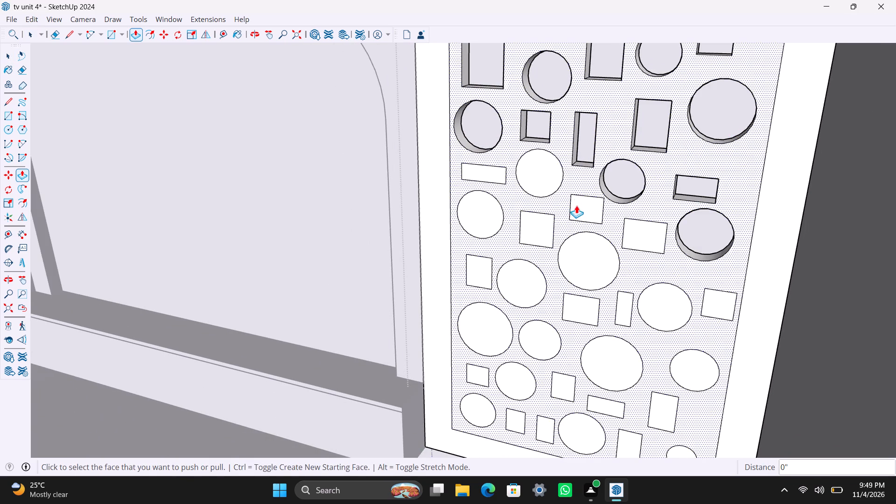
Recess by 3" the remaining mid-panel shapes from the flat rectangle's row down to the large central circle and the wide rectangle beside it.
double_click(577, 205)
double_click(538, 182)
double_click(480, 178)
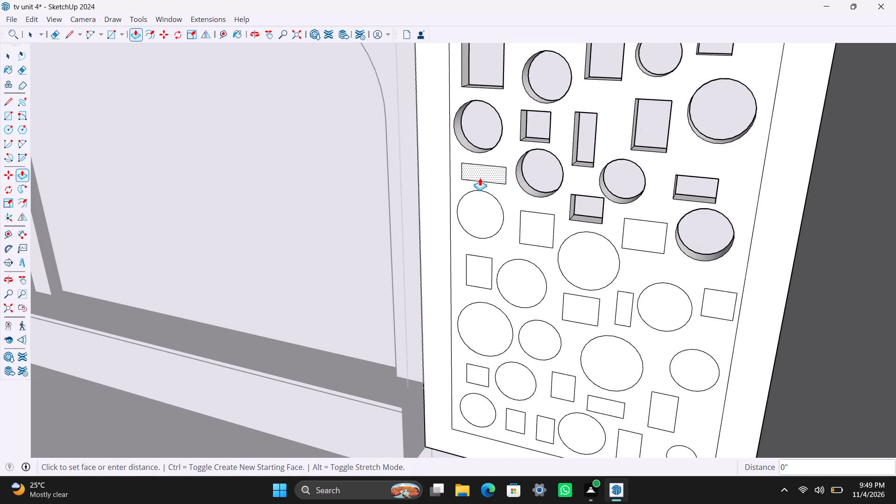
double_click(479, 212)
double_click(541, 229)
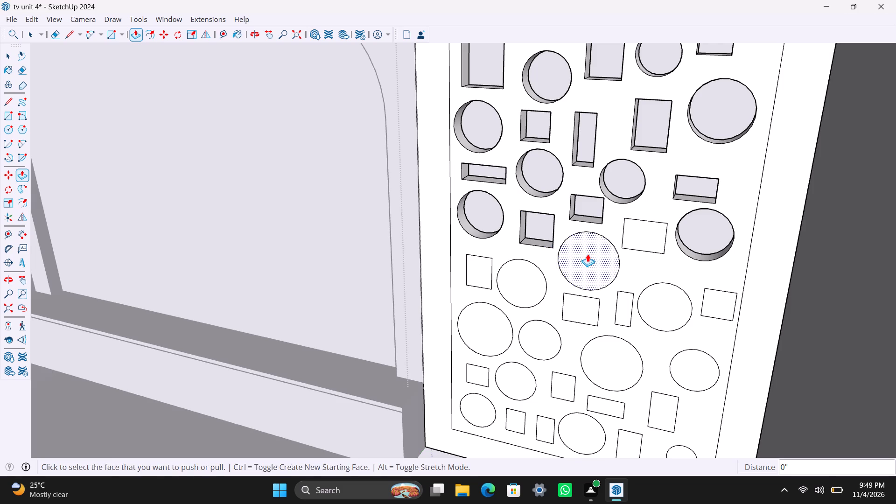
double_click(588, 254)
double_click(649, 238)
Recess by 3" the lower panel's largest circle and its far-side shapes: two circles, the square, upright rectangle and small corner circle.
scroll(566, 332, down, 8)
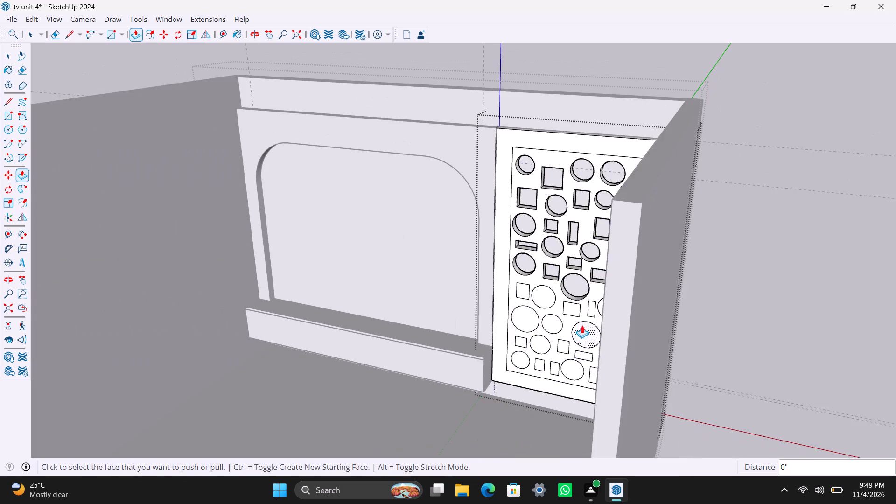
middle_drag(591, 316, 642, 245)
scroll(619, 279, up, 4)
double_click(616, 273)
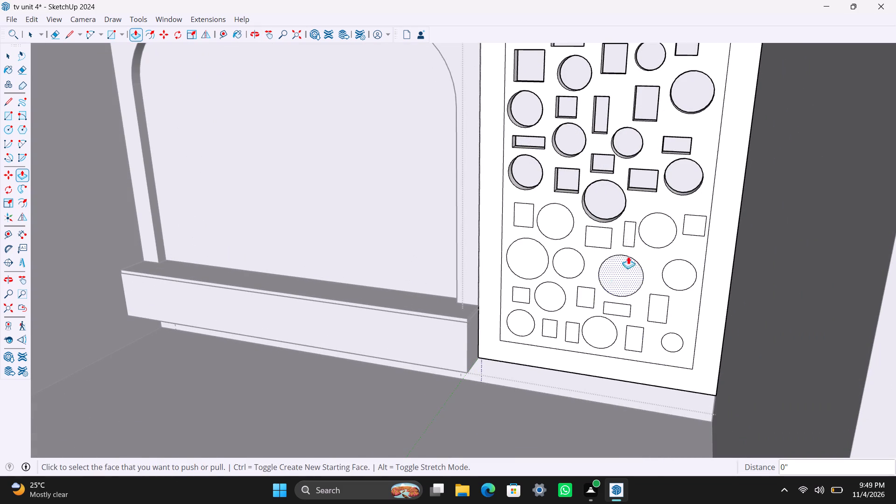
double_click(644, 230)
double_click(693, 223)
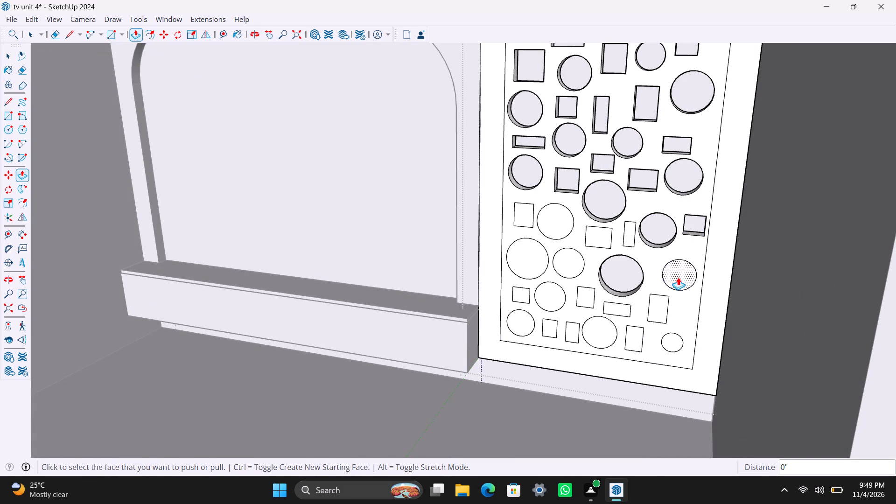
double_click(678, 278)
double_click(662, 299)
double_click(665, 340)
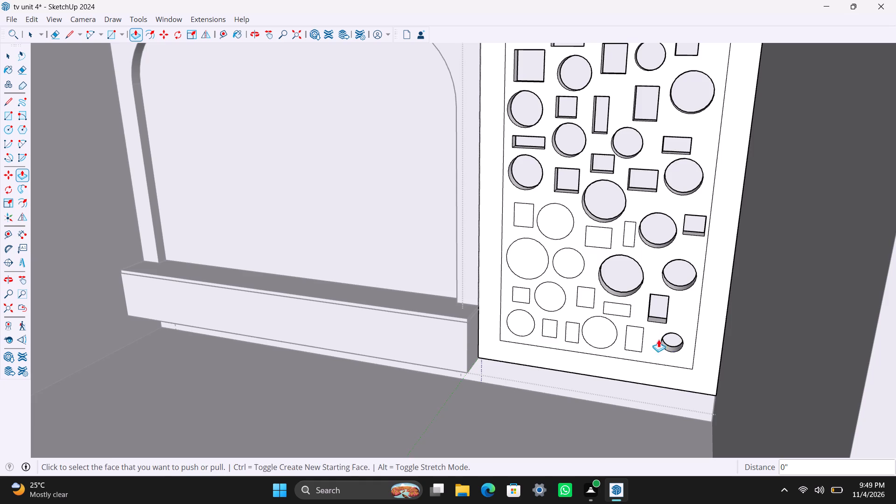
Recess by 3" the bottom row's remaining rectangle, large circle, narrow upright rectangle, small square and near-edge circle.
double_click(637, 340)
double_click(596, 334)
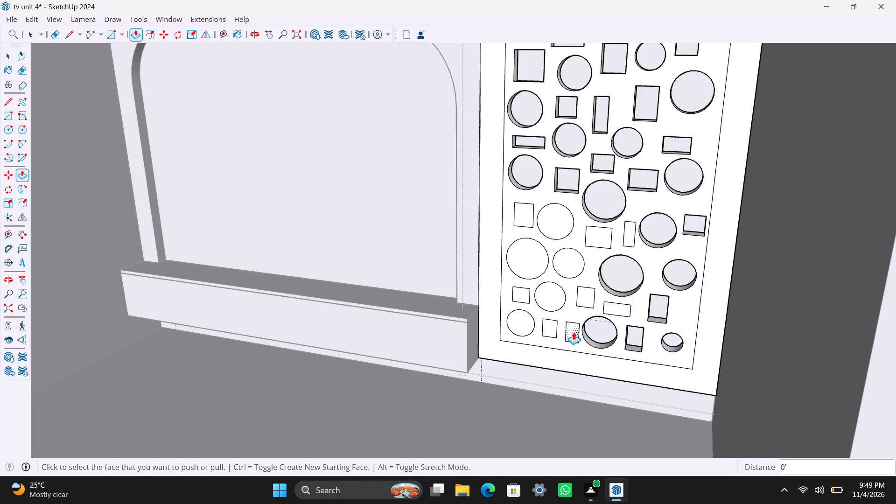
double_click(573, 331)
double_click(550, 325)
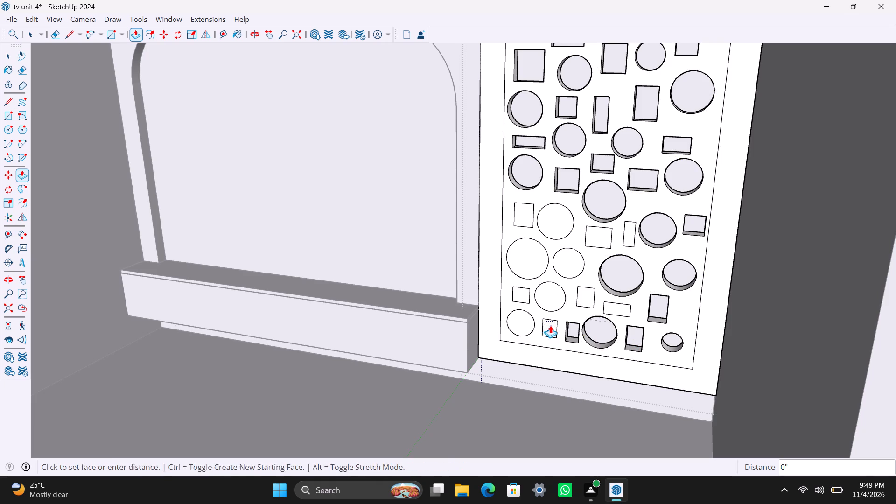
double_click(521, 324)
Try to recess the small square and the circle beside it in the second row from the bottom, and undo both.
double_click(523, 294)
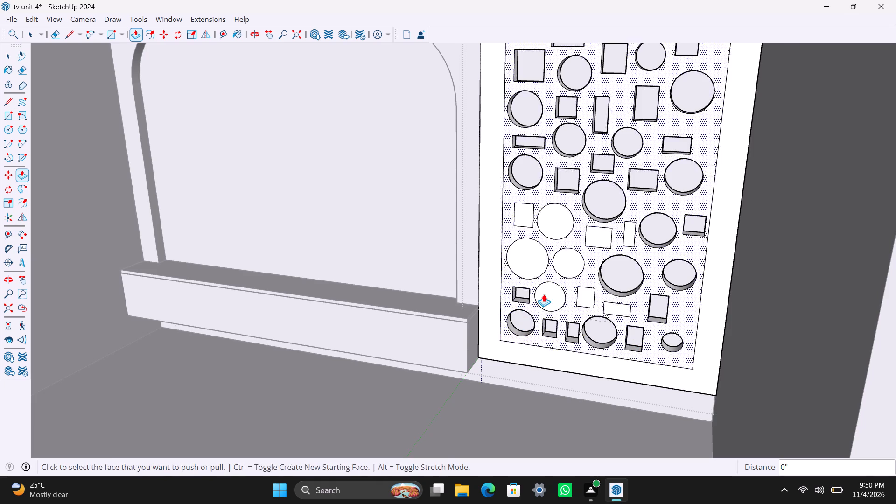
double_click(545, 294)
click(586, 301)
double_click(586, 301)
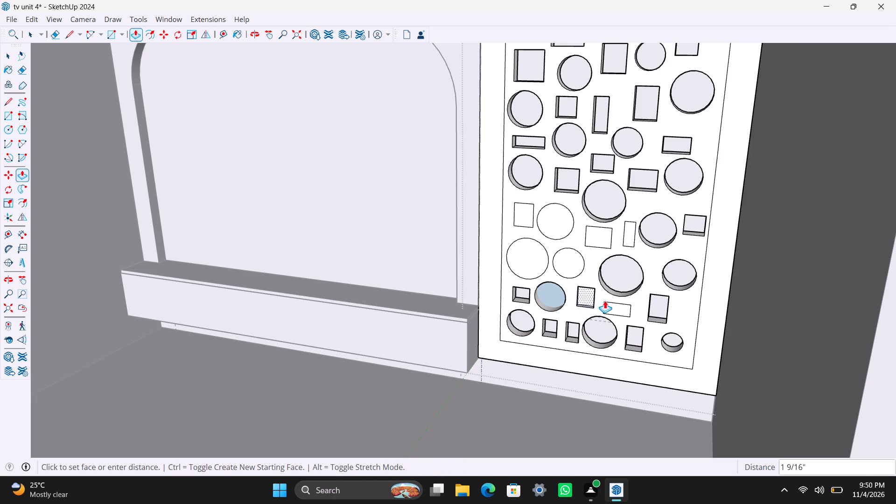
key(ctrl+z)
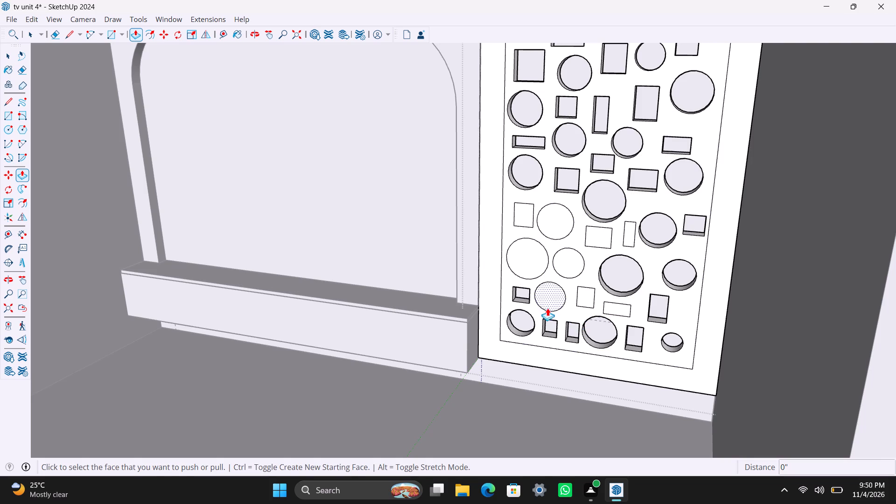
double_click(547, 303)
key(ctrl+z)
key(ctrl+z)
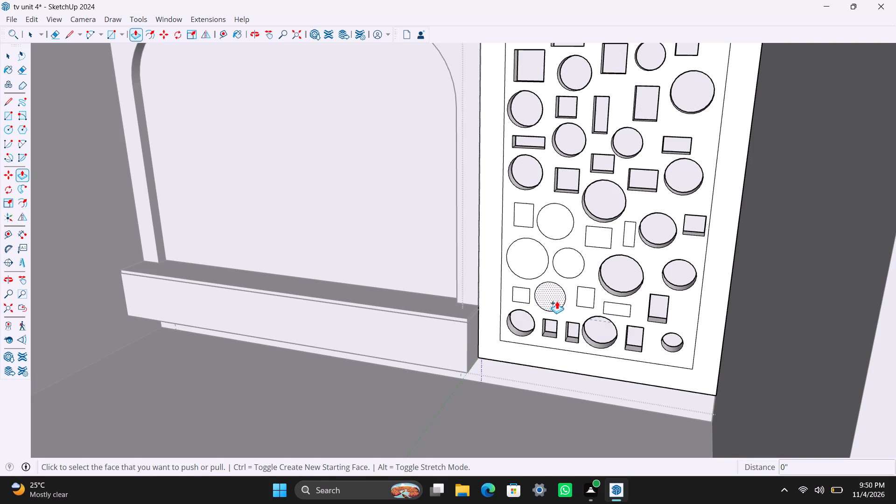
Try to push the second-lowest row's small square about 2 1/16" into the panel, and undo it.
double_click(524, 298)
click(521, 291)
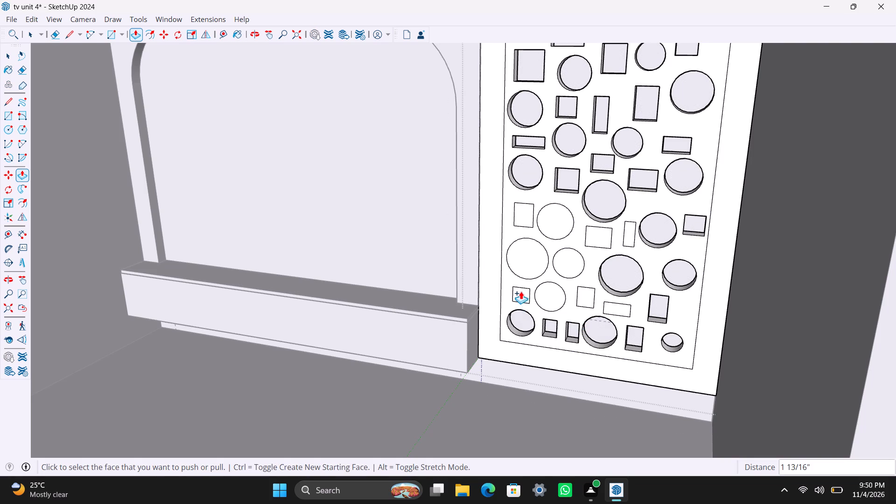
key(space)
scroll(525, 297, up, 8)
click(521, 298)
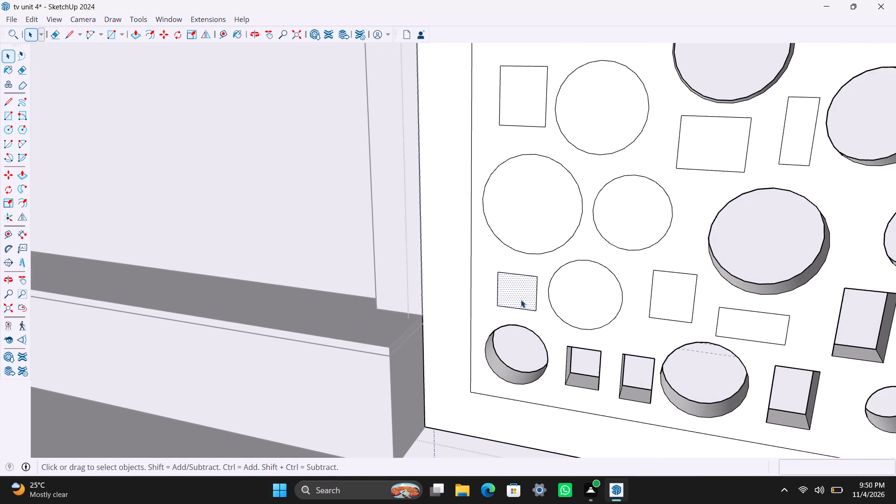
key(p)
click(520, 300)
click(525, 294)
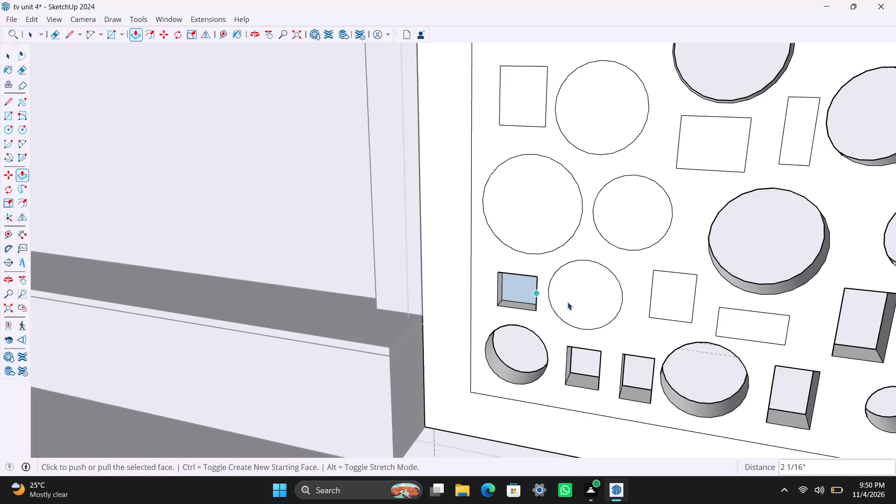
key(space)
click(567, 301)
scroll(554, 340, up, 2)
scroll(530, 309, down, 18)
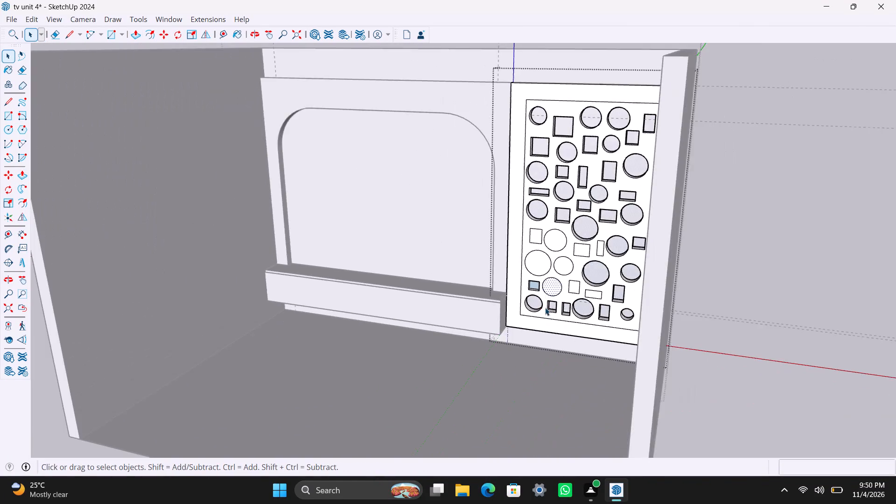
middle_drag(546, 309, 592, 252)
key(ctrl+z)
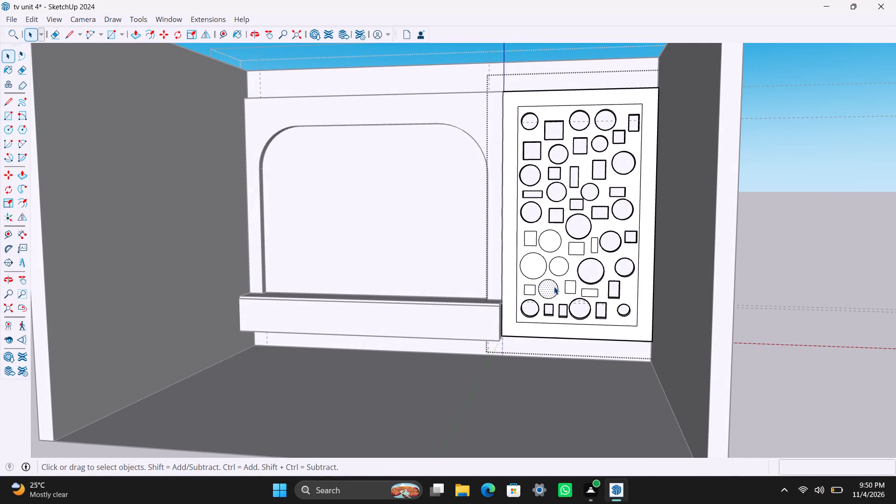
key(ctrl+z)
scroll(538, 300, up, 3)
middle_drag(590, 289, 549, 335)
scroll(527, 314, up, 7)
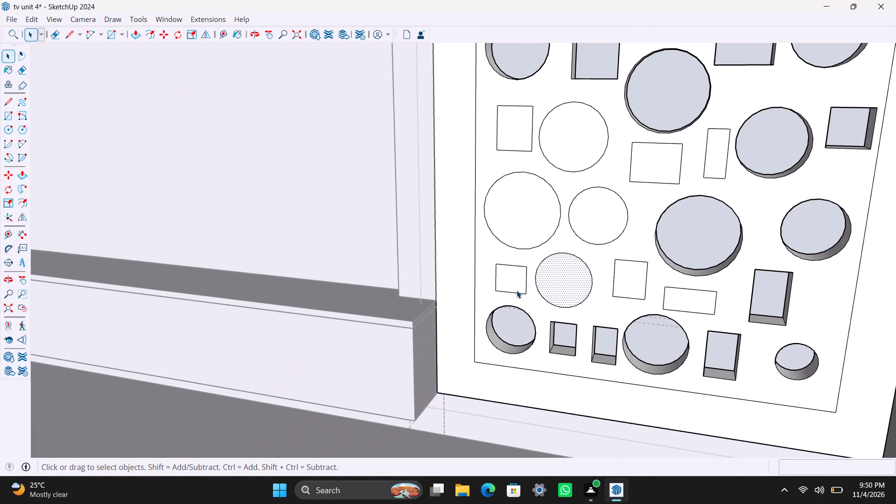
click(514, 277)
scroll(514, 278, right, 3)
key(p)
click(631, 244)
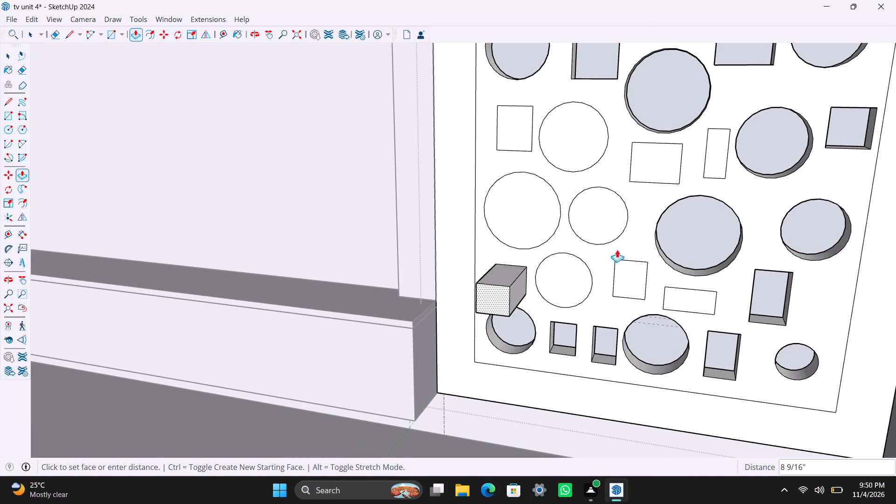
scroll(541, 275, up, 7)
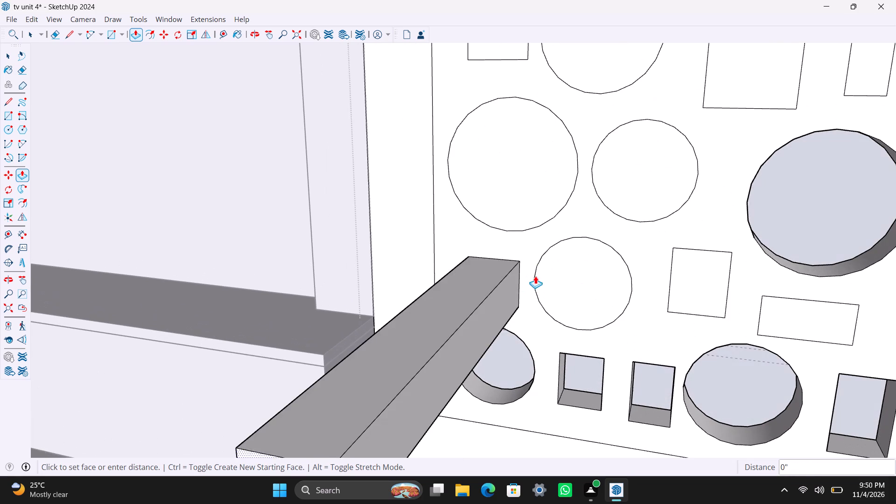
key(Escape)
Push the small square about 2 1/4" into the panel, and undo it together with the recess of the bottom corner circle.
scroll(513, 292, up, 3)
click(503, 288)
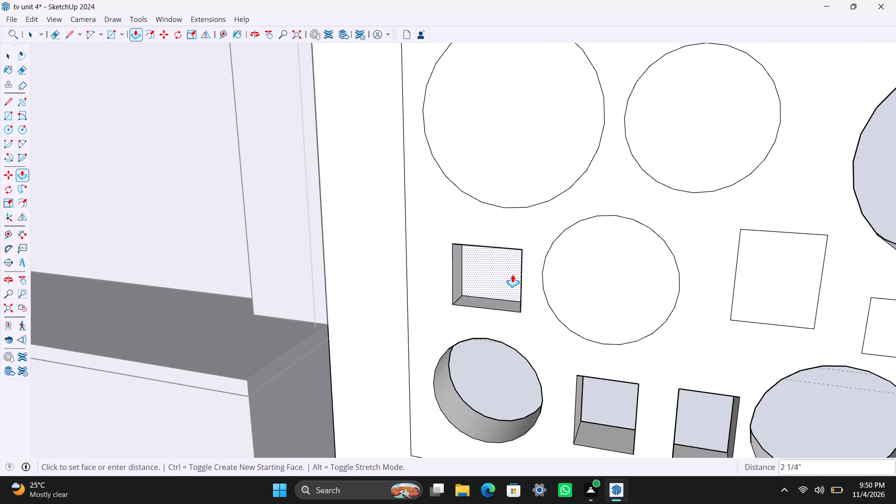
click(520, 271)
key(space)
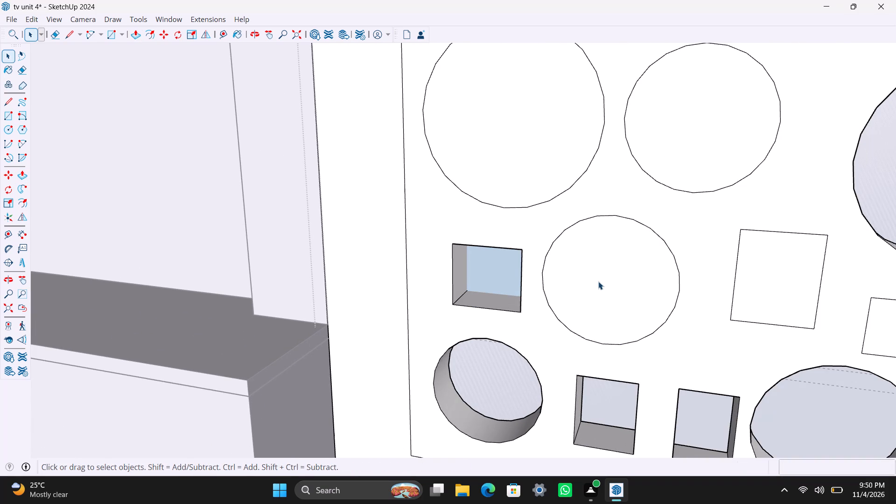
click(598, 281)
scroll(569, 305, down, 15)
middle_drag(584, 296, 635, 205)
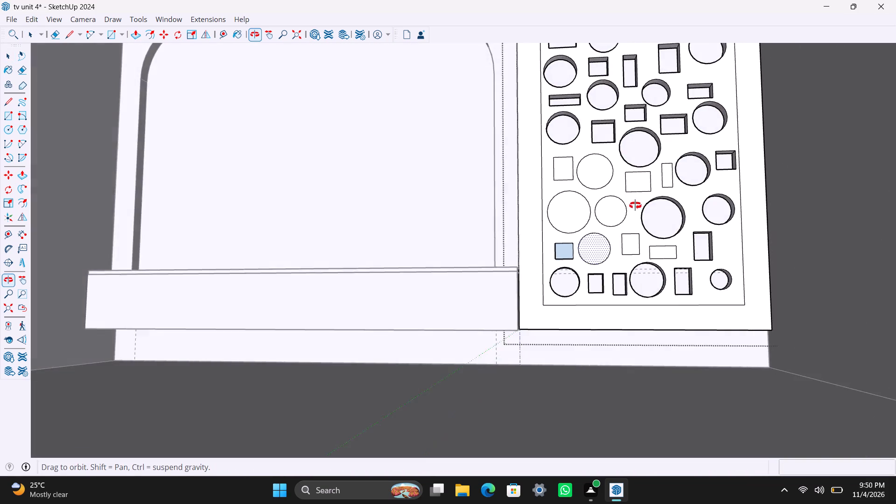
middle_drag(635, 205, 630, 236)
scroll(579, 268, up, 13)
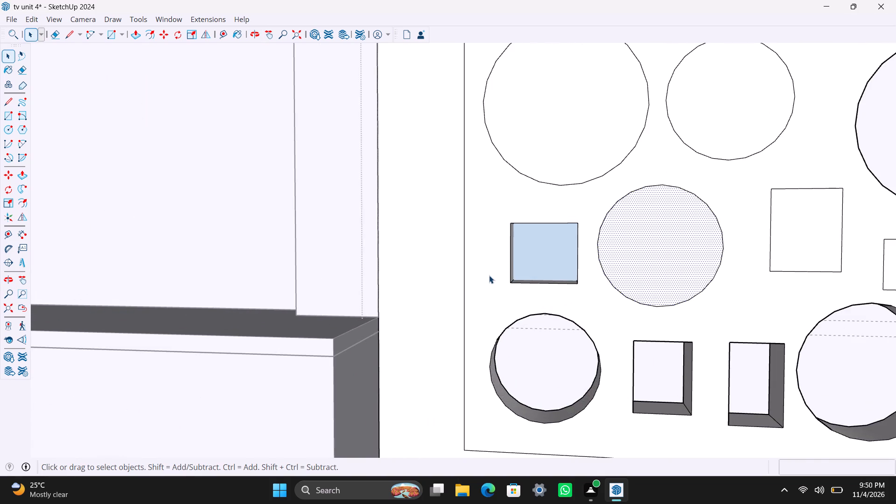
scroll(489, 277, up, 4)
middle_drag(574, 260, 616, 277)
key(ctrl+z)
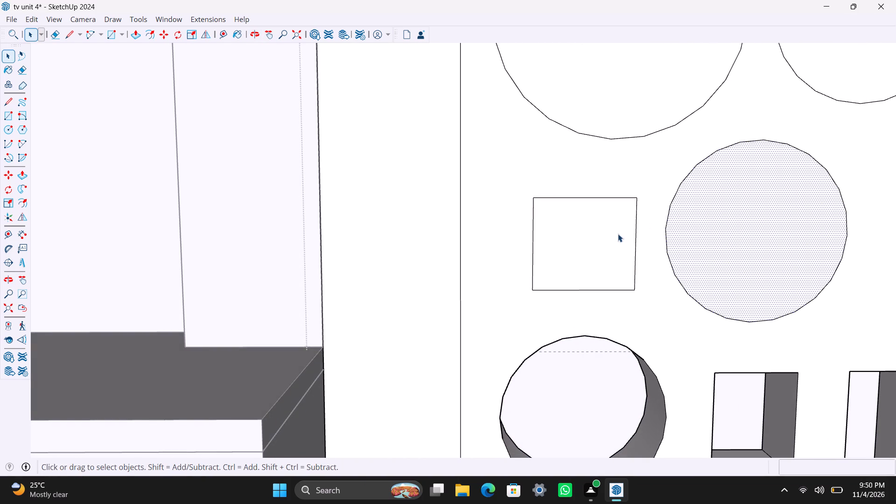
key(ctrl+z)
Recess the bottom row's near-edge circle again and push the small square above it about 2 3/16" into the panel.
scroll(628, 266, down, 3)
middle_drag(708, 273, 608, 287)
scroll(612, 290, down, 9)
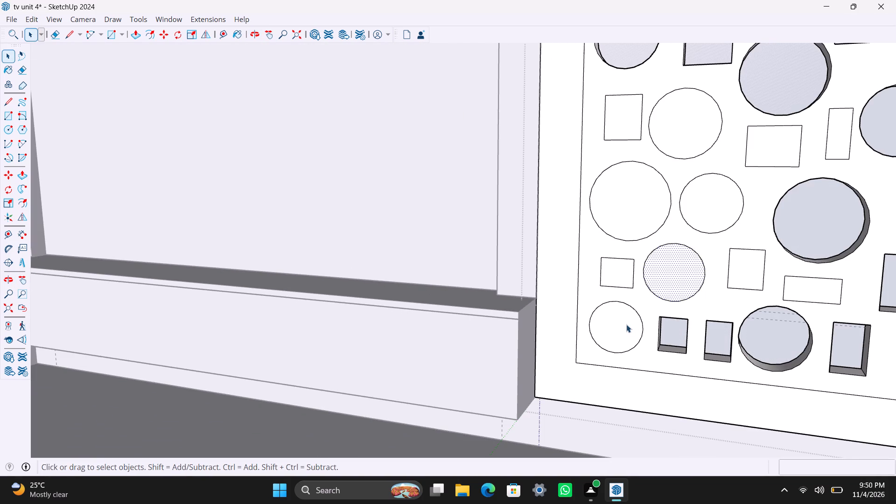
click(626, 324)
key(p)
double_click(624, 325)
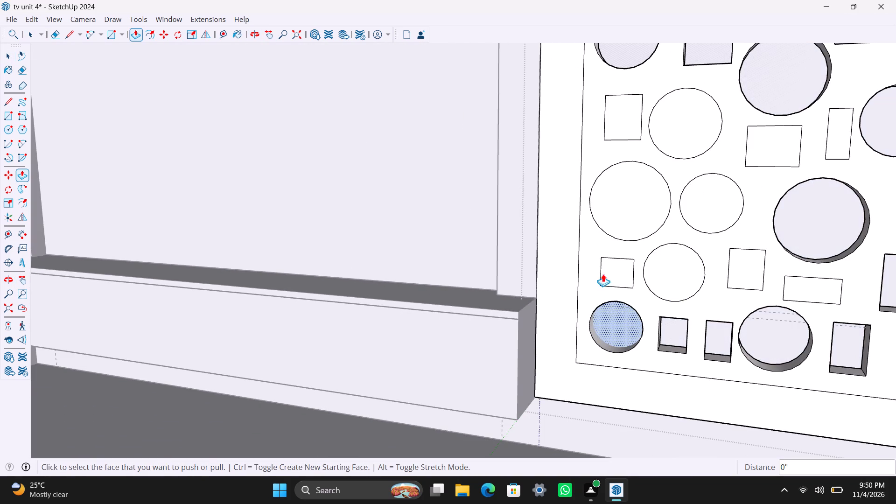
double_click(610, 270)
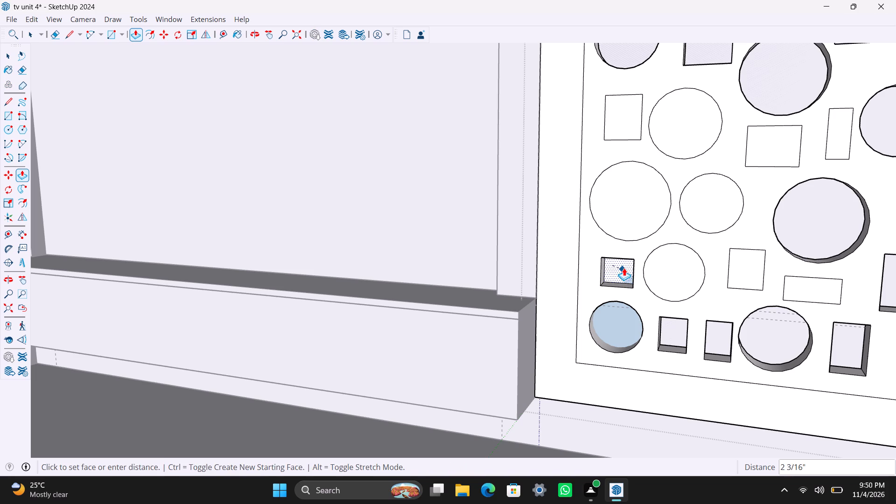
click(624, 267)
key(space)
Recess the circle beside the small square and the upright rectangle next to it to match the neighbouring recesses.
click(668, 276)
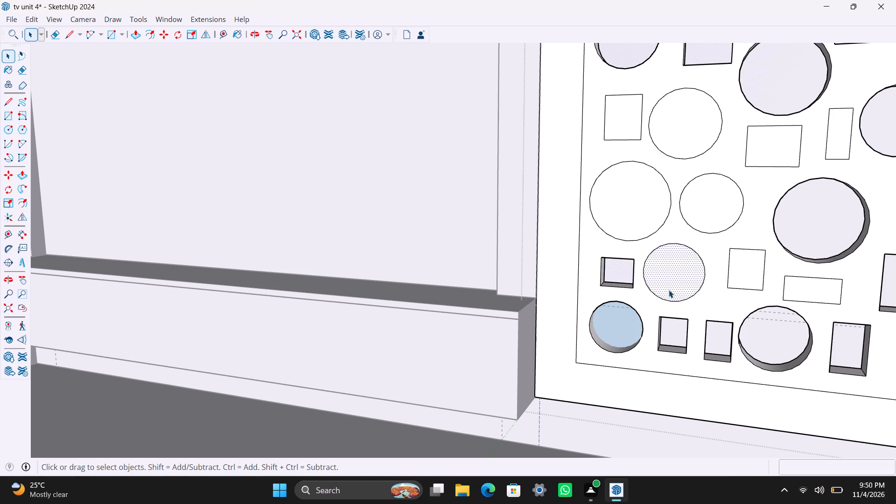
key(p)
double_click(669, 289)
click(671, 279)
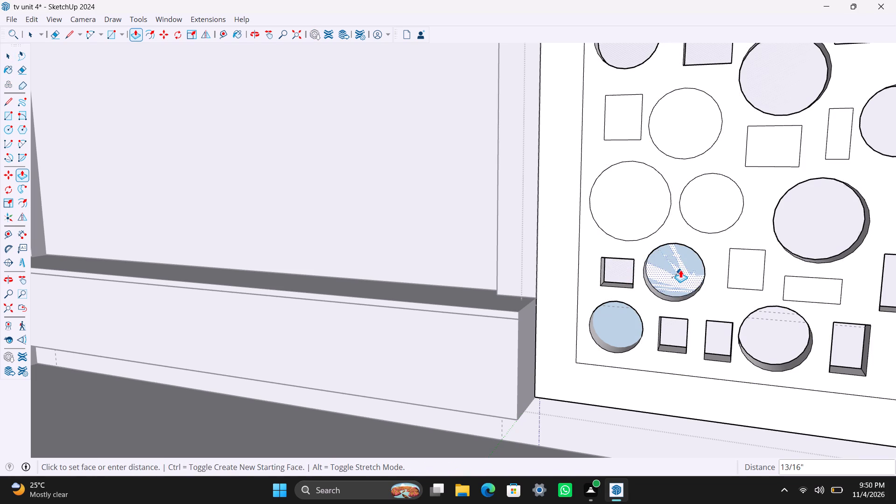
click(680, 270)
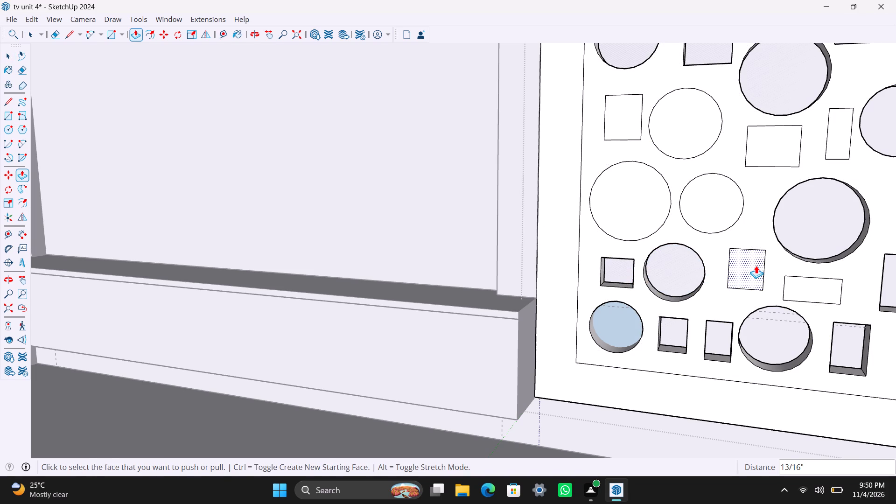
click(756, 265)
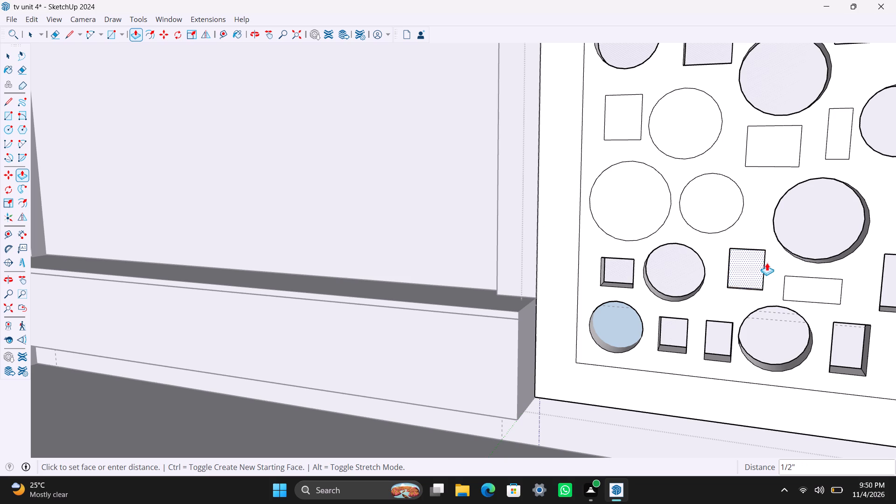
scroll(753, 269, up, 7)
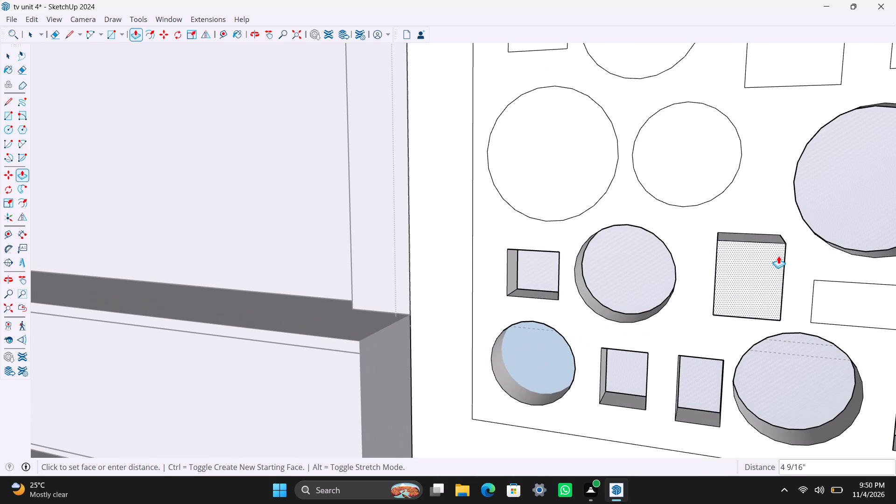
click(749, 250)
key(space)
Recess the flat rectangle above the bottom row, the large near-edge circle and the smaller circle beside that circle.
scroll(757, 308, down, 16)
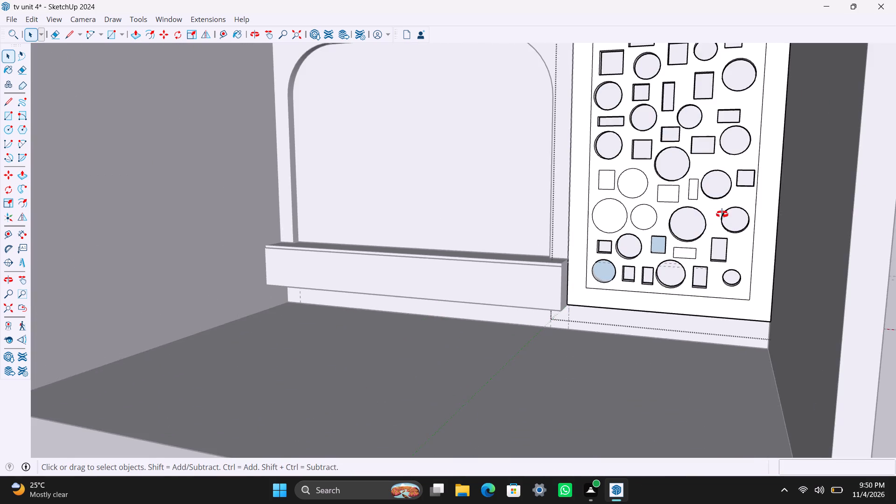
middle_drag(722, 214, 774, 234)
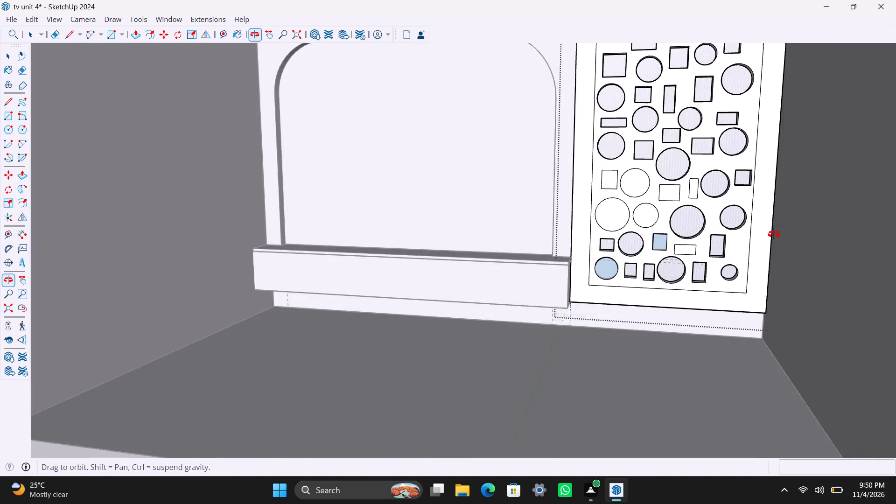
middle_drag(774, 234, 775, 236)
scroll(689, 222, up, 7)
click(679, 259)
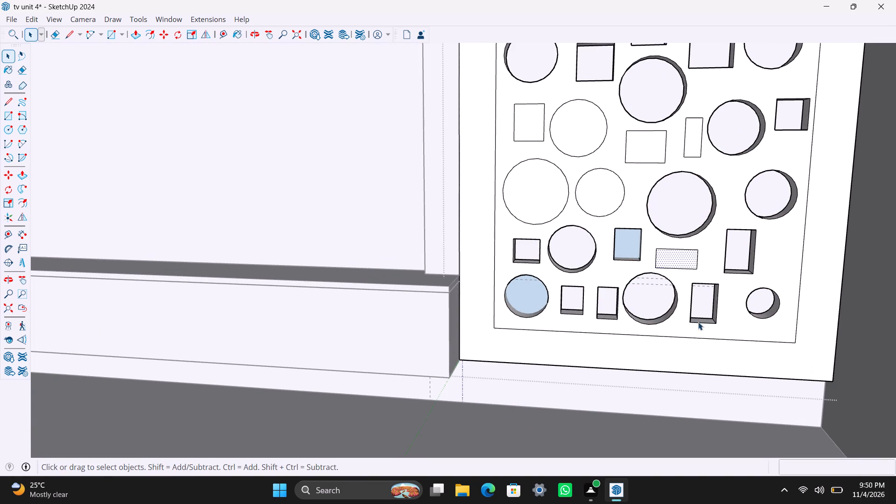
key(p)
double_click(675, 263)
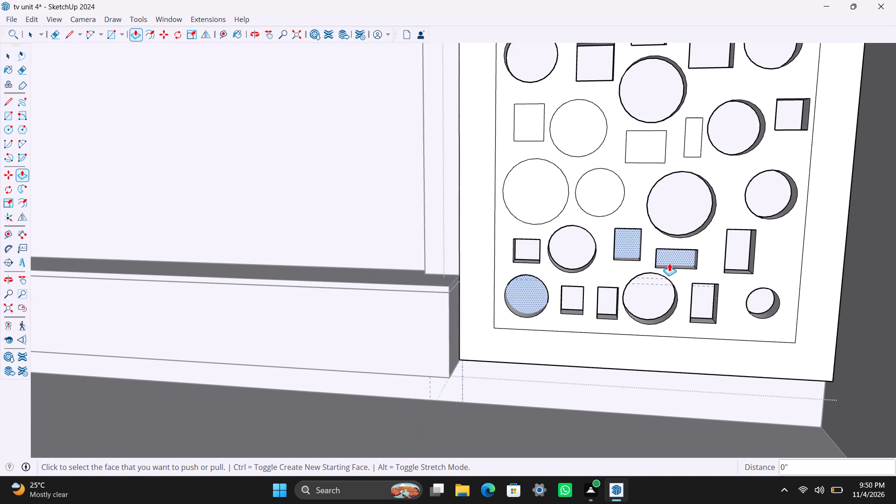
double_click(535, 208)
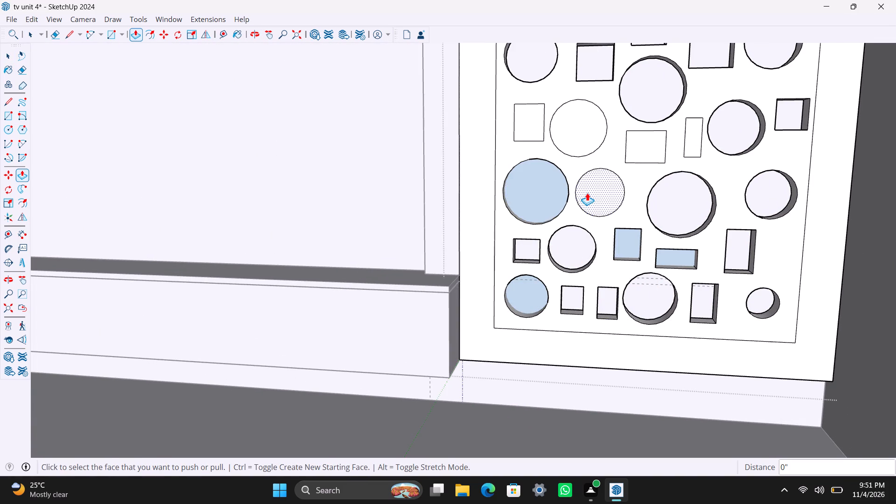
double_click(587, 193)
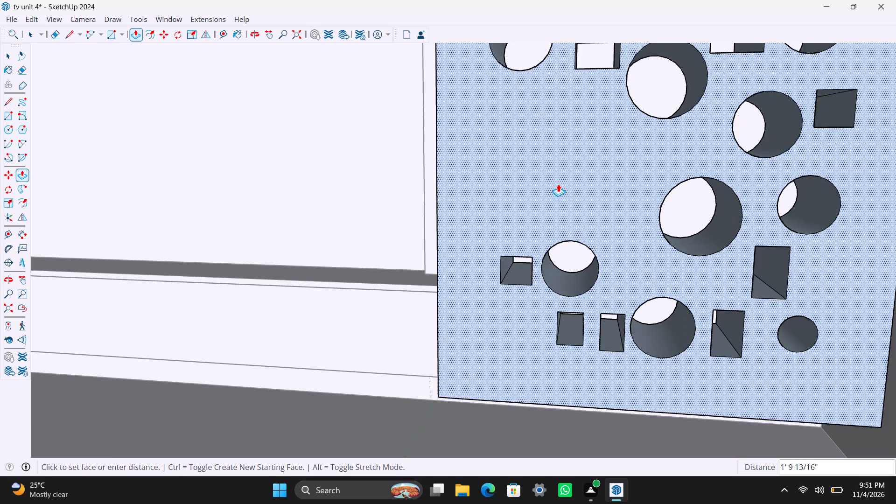
key(Escape)
Exit editing of the side panel group.
key(space)
scroll(572, 196, down, 9)
middle_drag(632, 213, 521, 326)
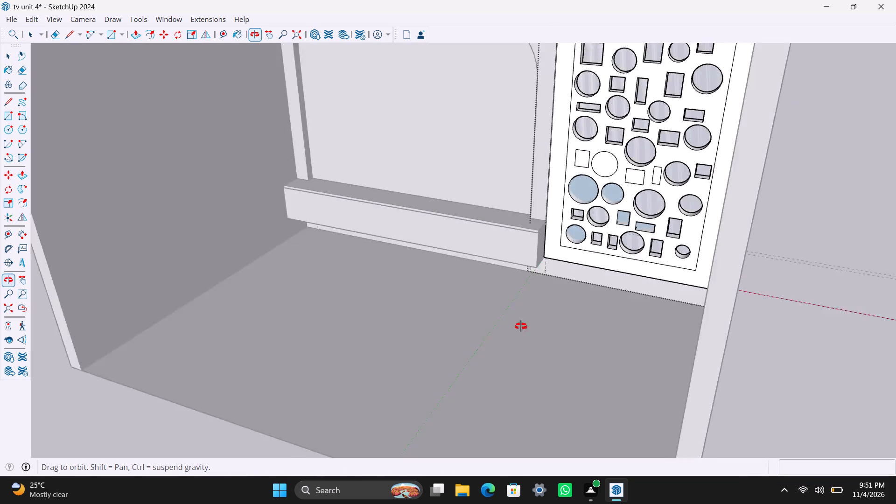
middle_drag(521, 326, 594, 347)
click(544, 330)
key(space)
click(518, 324)
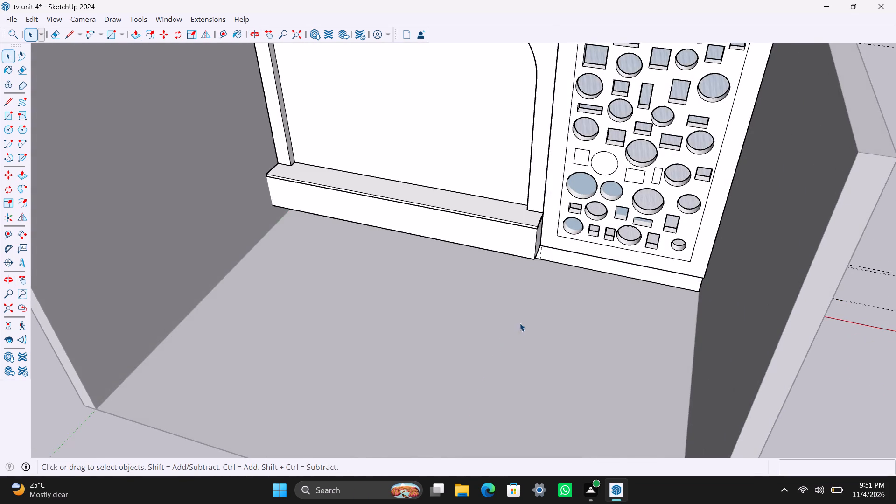
Undo the recent recesses in the side panel's lower rows, back through the bottom row's near-edge circle.
scroll(628, 284, up, 4)
middle_drag(614, 211, 378, 142)
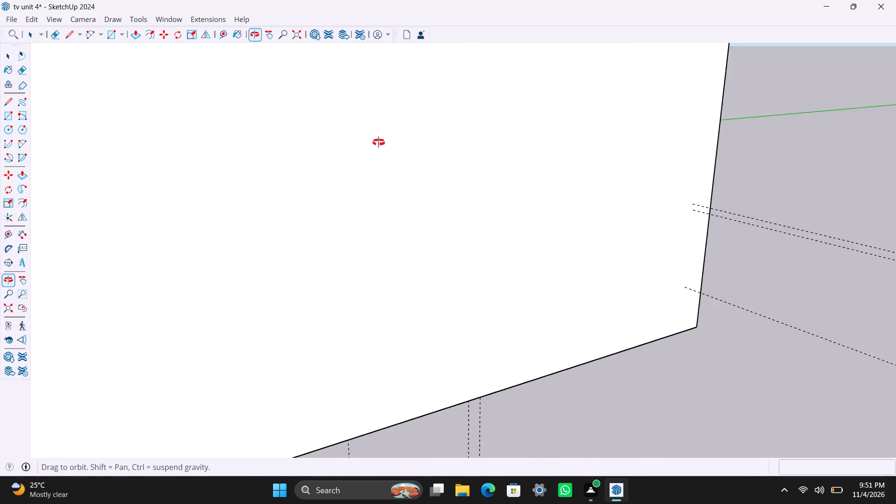
middle_drag(378, 142, 749, 207)
scroll(601, 177, down, 5)
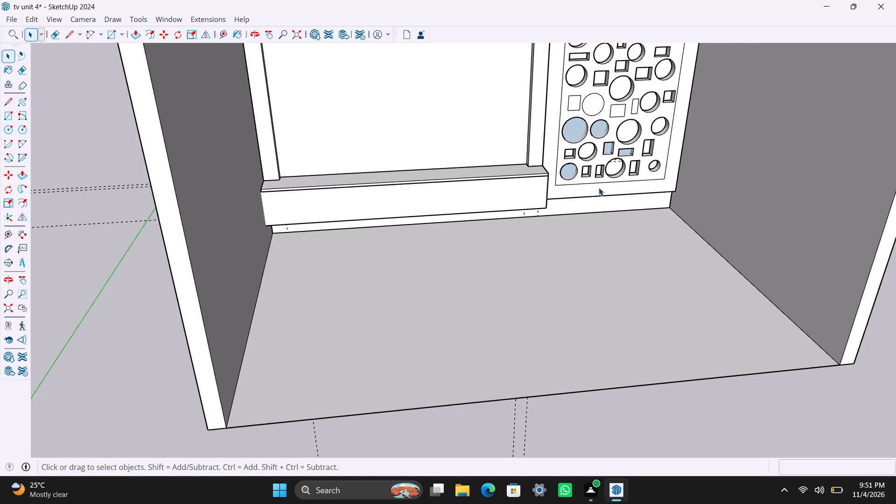
middle_drag(587, 193, 456, 278)
scroll(485, 231, up, 3)
middle_drag(484, 220, 419, 225)
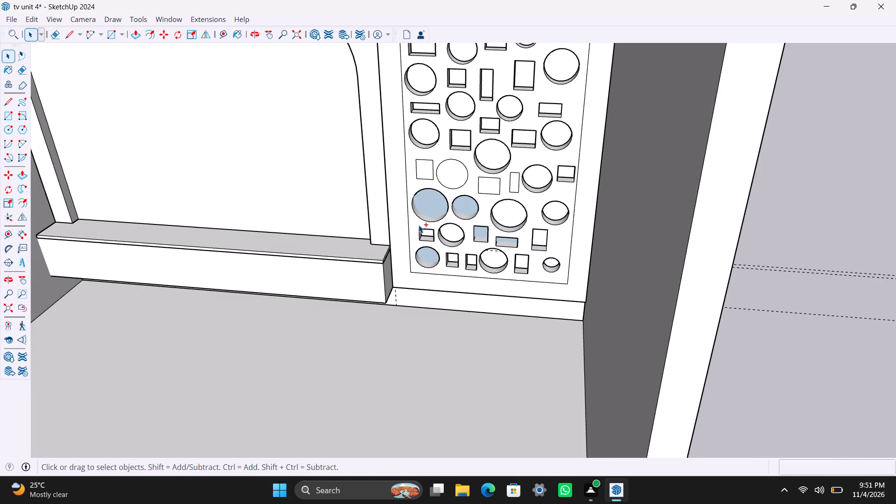
key(ctrl+z)
key(ctrl+z)
key(ctrl+z)
key(ctrl+z)
key(ctrl+z)
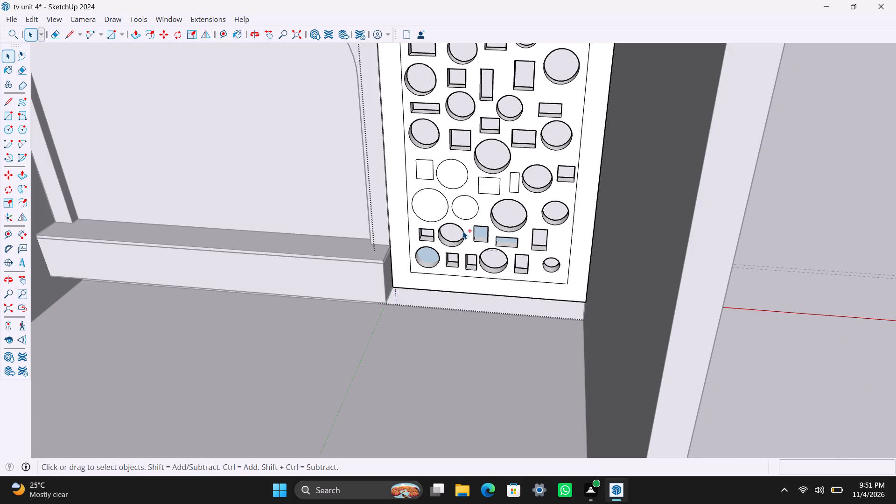
key(ctrl+z)
key(ctrl+z)
key(ctrl+z)
key(ctrl+z)
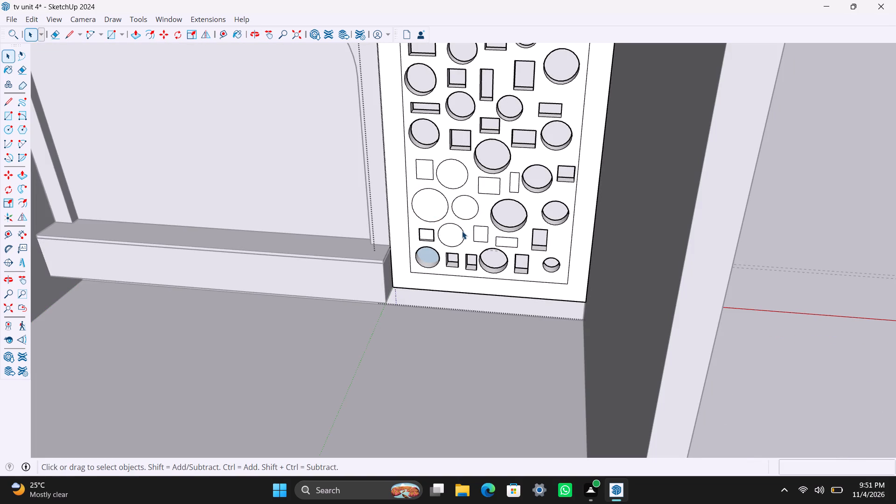
key(ctrl+z)
key(ctrl+z)
click(450, 295)
scroll(476, 337, down, 4)
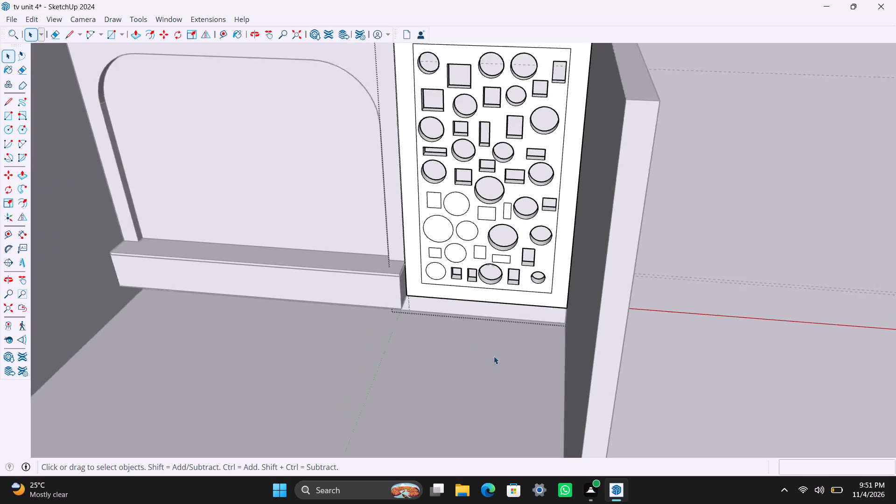
click(766, 243)
Reopen the side panel group and push the large near-edge circle and the smaller circle beside it 3" into the panel.
scroll(486, 300, up, 3)
shift+middle_drag(449, 313, 509, 342)
scroll(473, 275, up, 3)
click(473, 273)
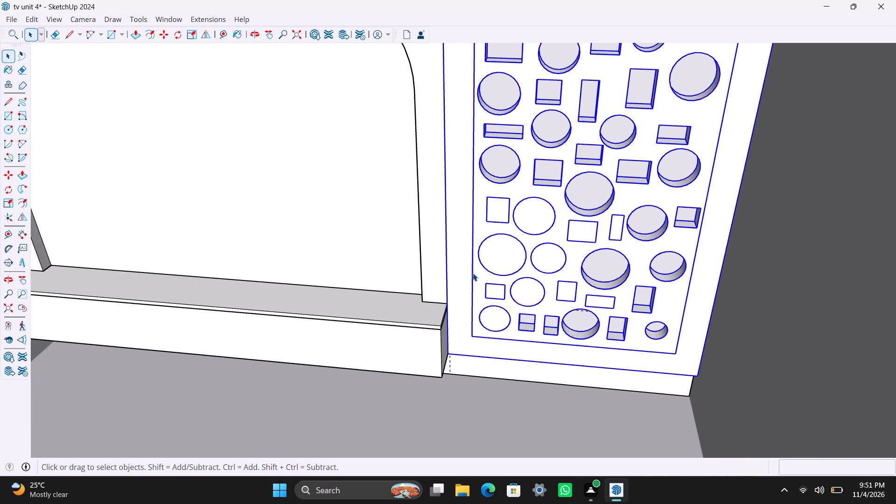
double_click(473, 273)
scroll(487, 273, up, 3)
click(498, 250)
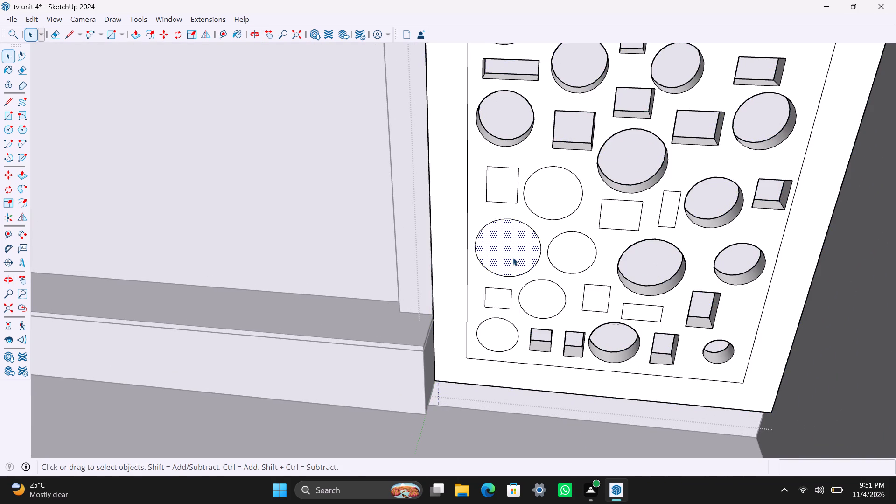
key(p)
click(512, 257)
click(520, 251)
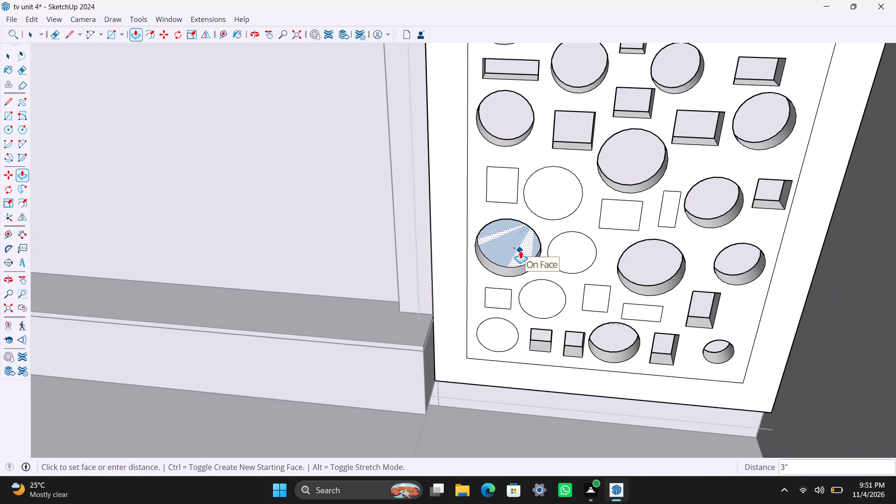
double_click(565, 254)
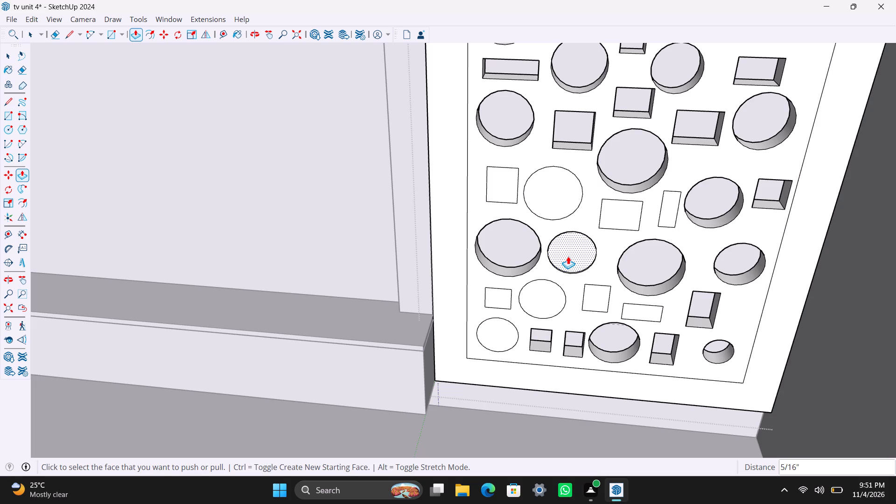
click(568, 256)
click(579, 245)
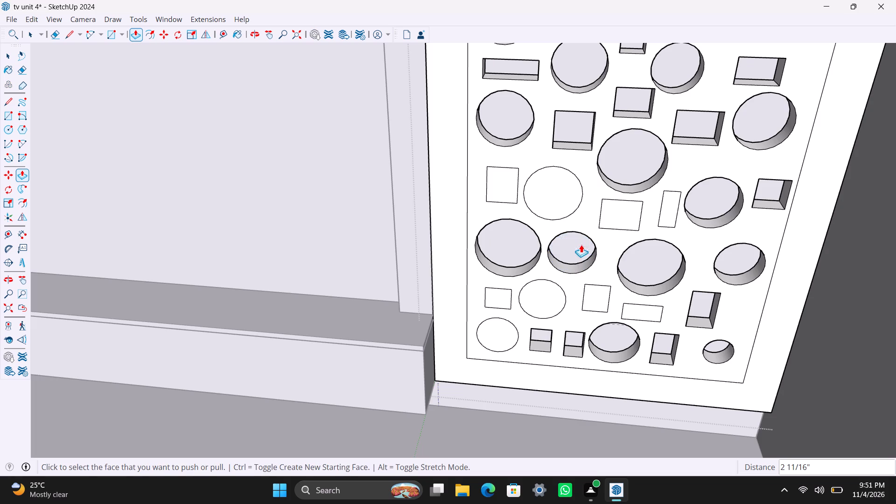
Recess the row above by 3": the wide rectangle, the circle, the near-edge rectangle and the narrow upright rectangle.
click(620, 219)
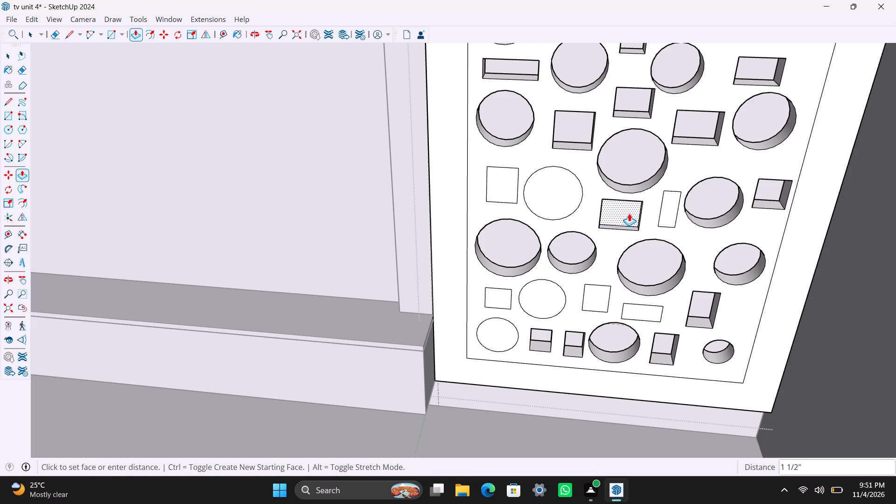
click(626, 205)
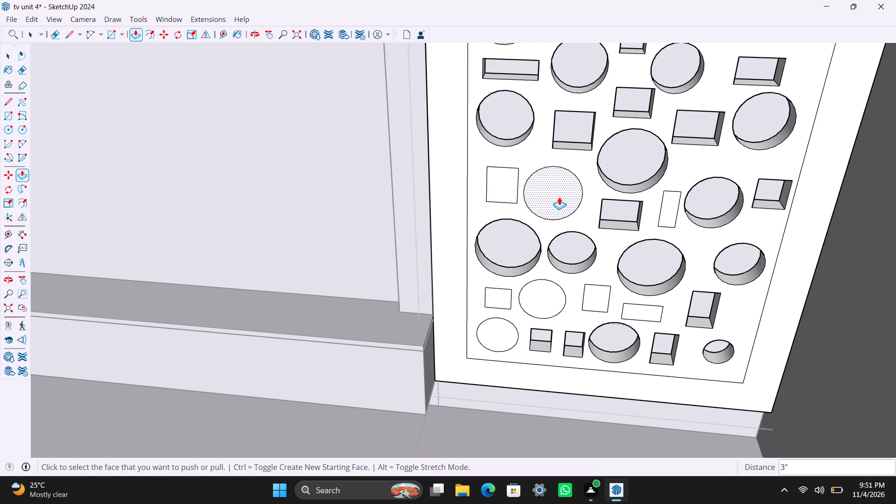
double_click(559, 196)
double_click(498, 190)
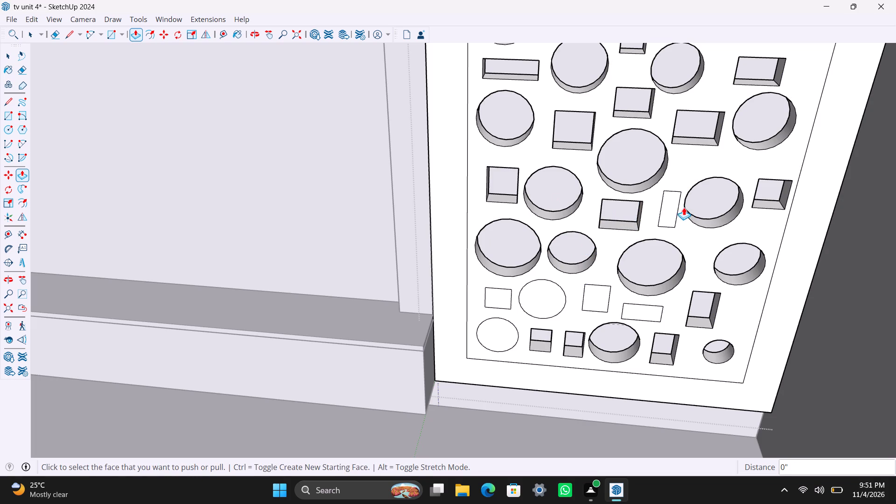
double_click(669, 206)
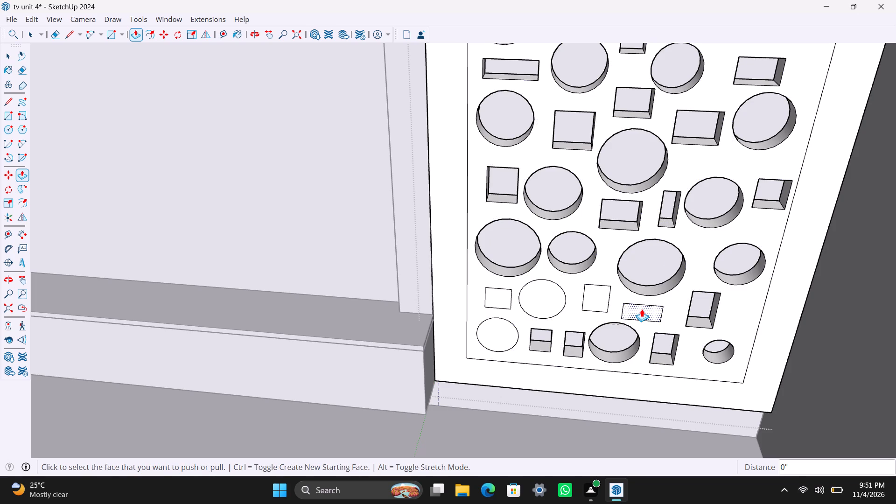
Recess by 3" the flat rectangle, upright rectangle, circle and small square above the bottom row, plus the bottom near-edge circle.
double_click(642, 309)
double_click(598, 298)
double_click(550, 297)
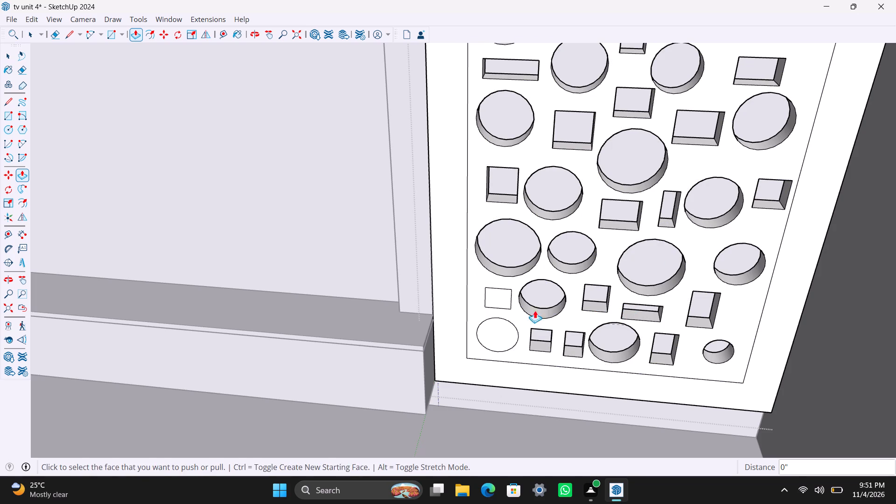
double_click(505, 335)
double_click(505, 303)
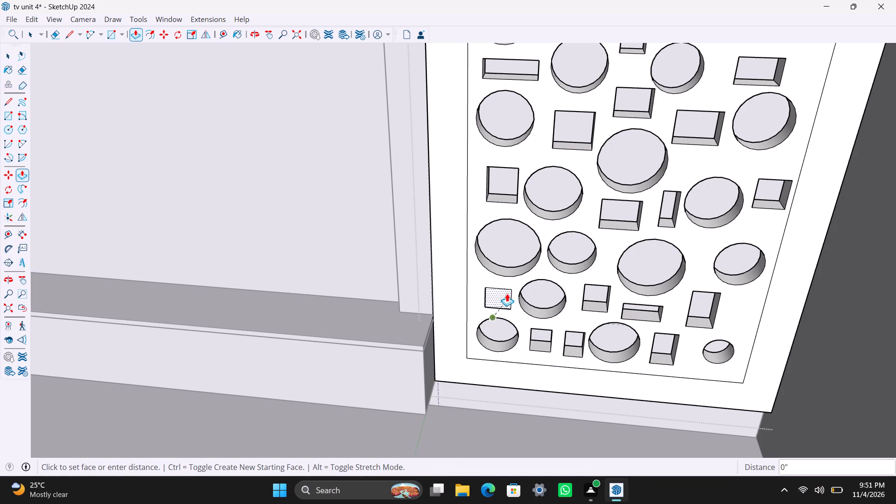
click(504, 292)
key(space)
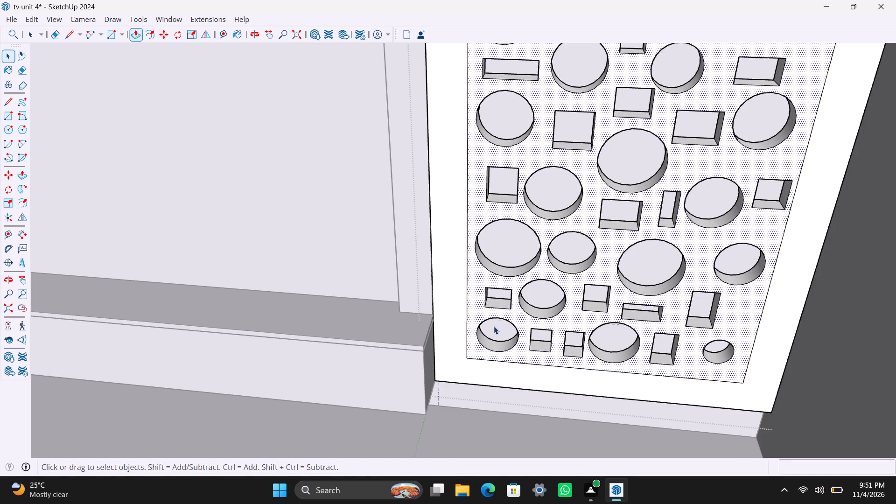
Save the model.
key(ctrl+s)
key(space)
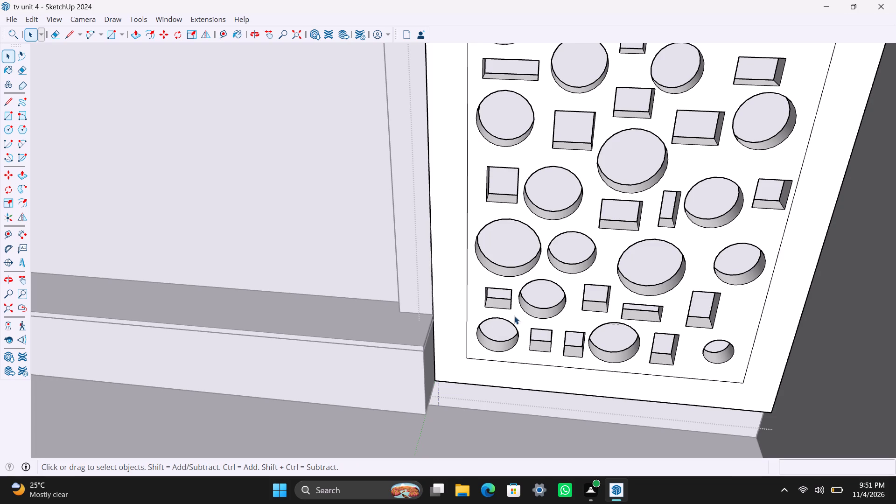
Exit editing of the side panel group.
scroll(543, 282, down, 12)
scroll(585, 243, down, 12)
click(717, 127)
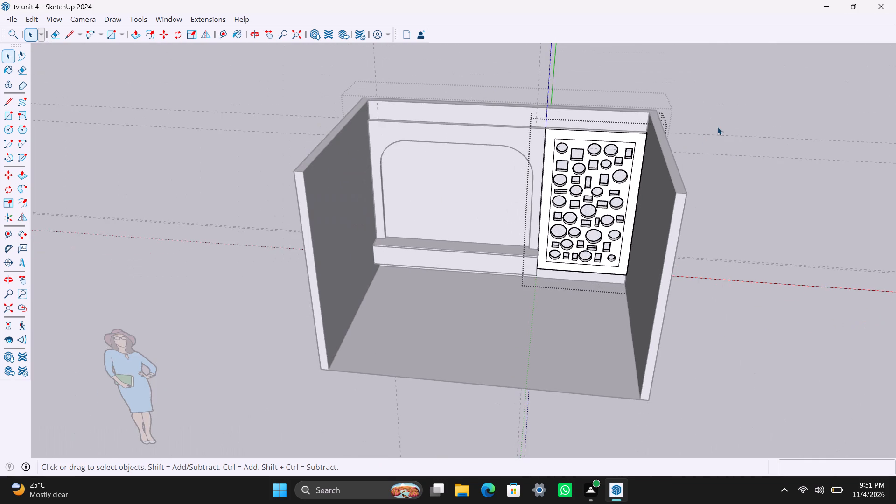
scroll(624, 214, down, 3)
click(757, 76)
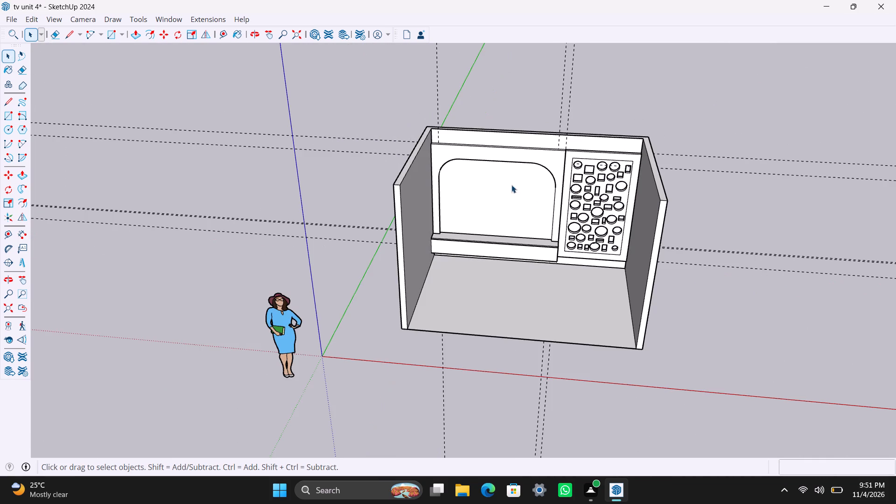
Select the whole room with its TV unit and guides and scale it narrower along the red axis, to slightly below 0.95.
click(425, 149)
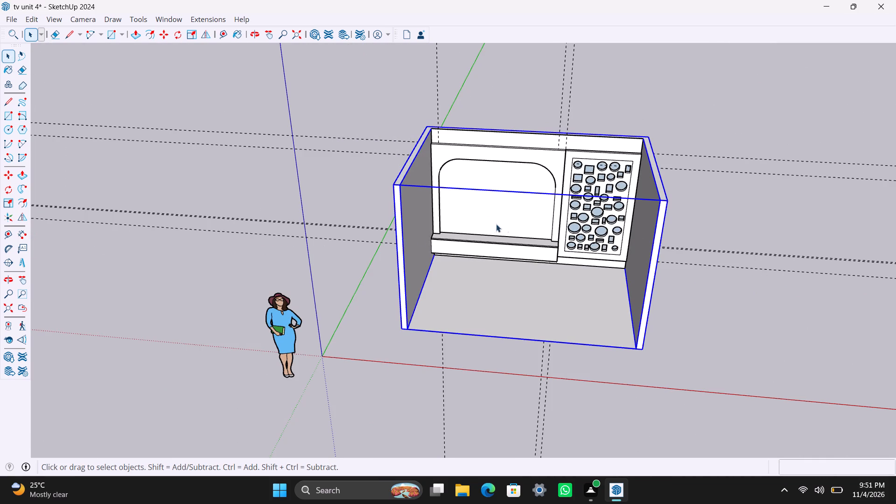
scroll(420, 240, down, 3)
drag(368, 118, 672, 320)
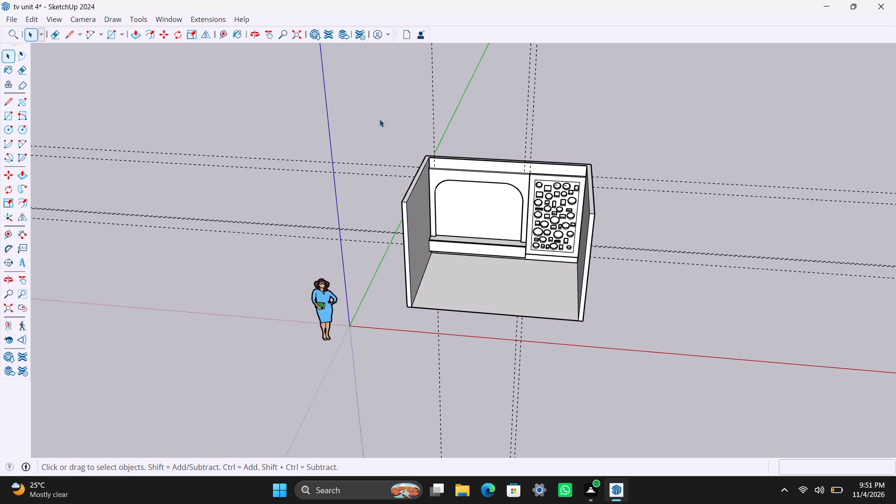
drag(371, 116, 656, 372)
scroll(550, 252, up, 7)
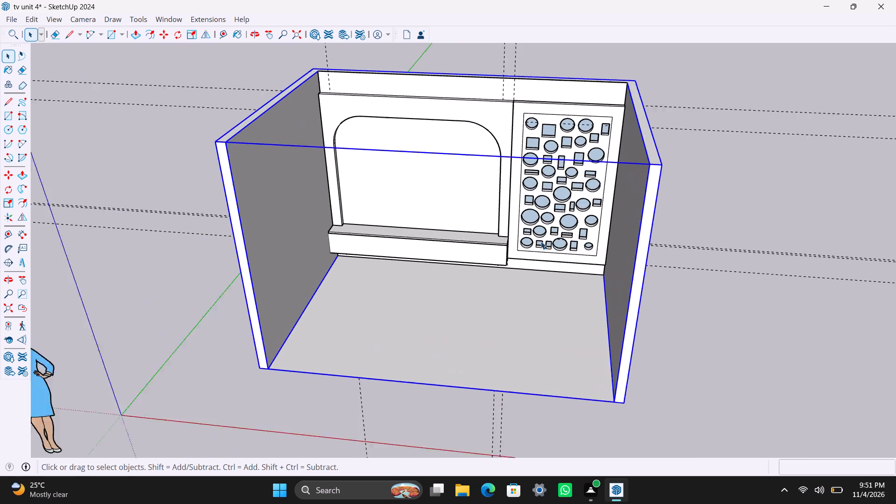
middle_drag(312, 230, 434, 242)
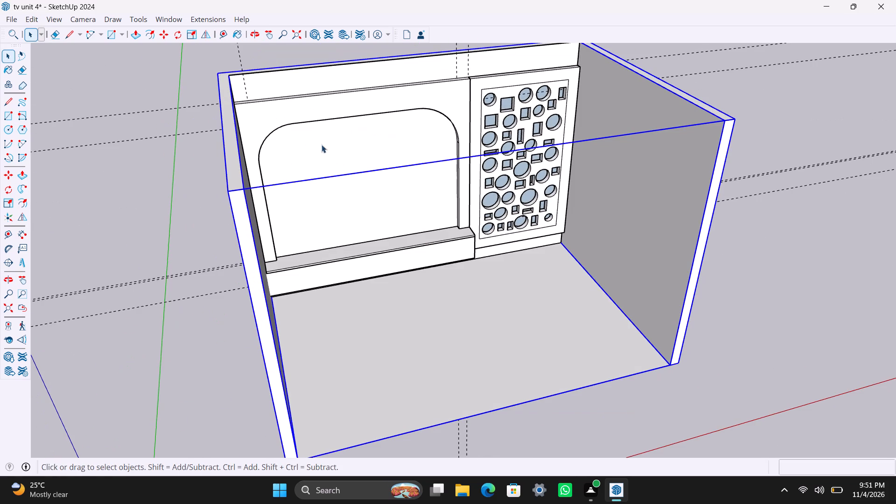
shift+drag(197, 53, 317, 179)
shift+drag(359, 226, 432, 261)
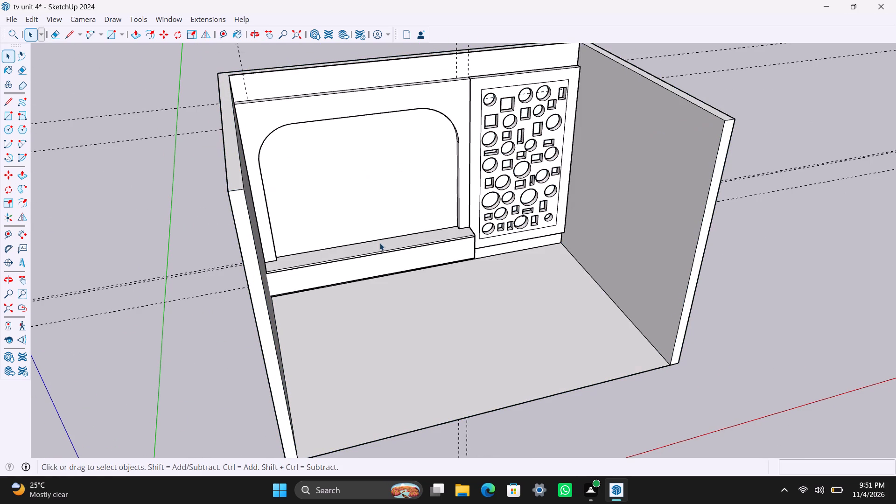
drag(362, 131, 367, 139)
click(397, 99)
drag(400, 76, 400, 94)
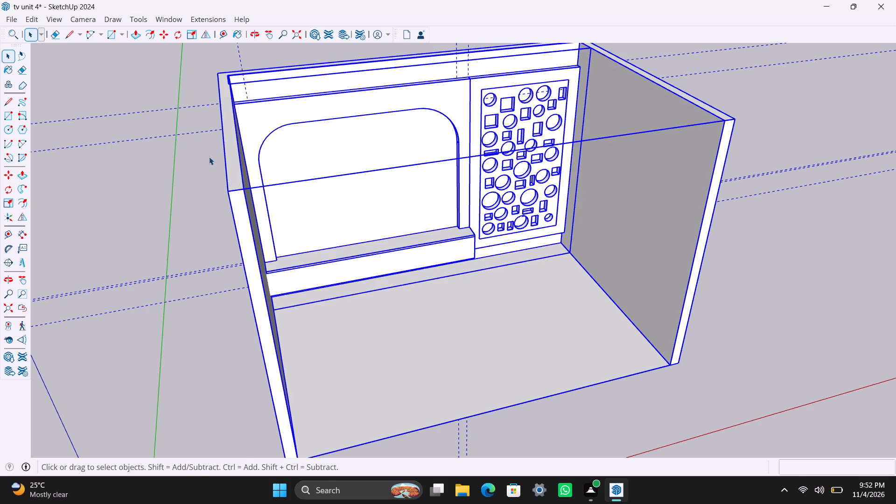
key(s)
scroll(688, 192, down, 3)
middle_drag(768, 190, 652, 218)
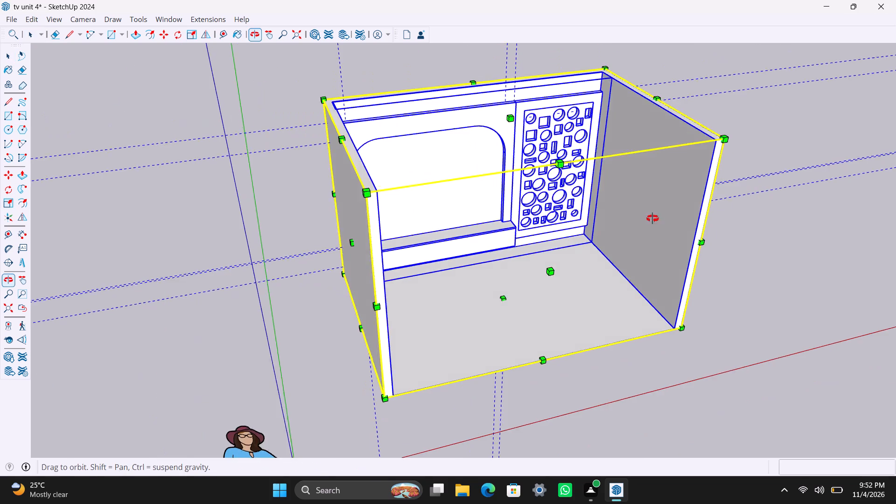
middle_drag(652, 218, 469, 229)
drag(667, 345, 647, 335)
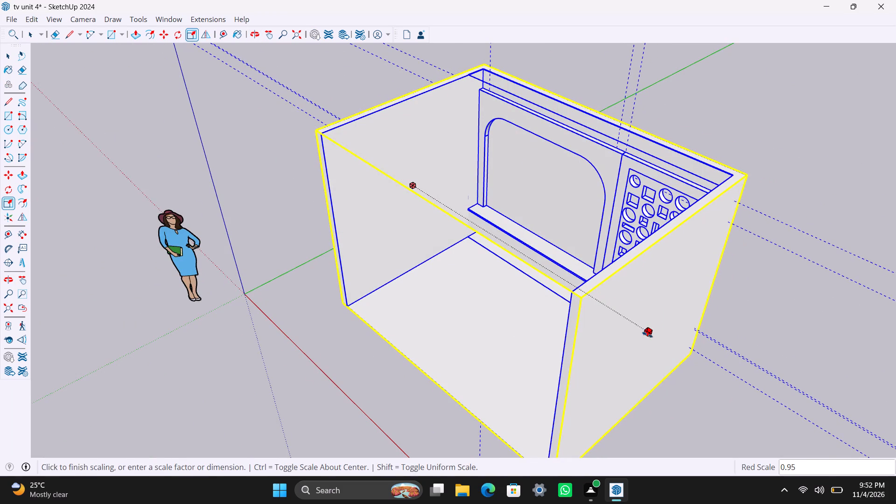
drag(647, 335, 634, 329)
key(space)
click(763, 302)
Examine the proportions of the rescaled room and TV unit from the front.
scroll(550, 315, down, 3)
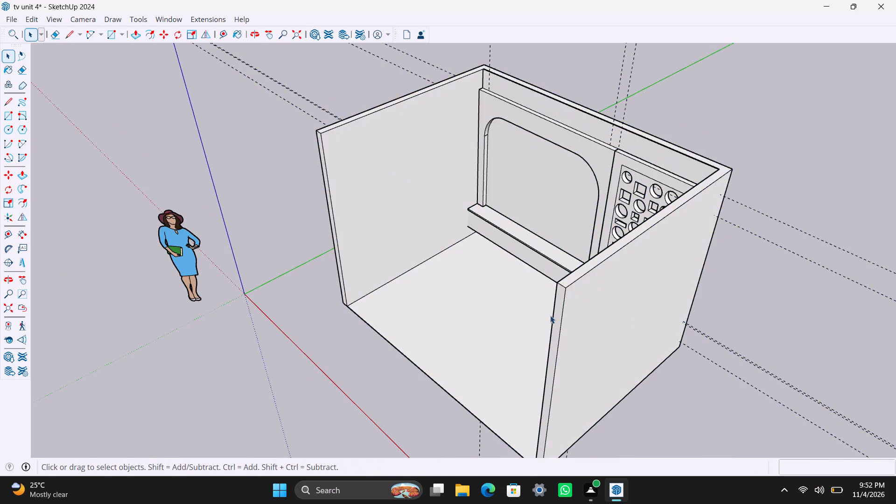
scroll(550, 315, down, 2)
middle_drag(552, 320, 751, 273)
click(777, 139)
scroll(618, 271, up, 6)
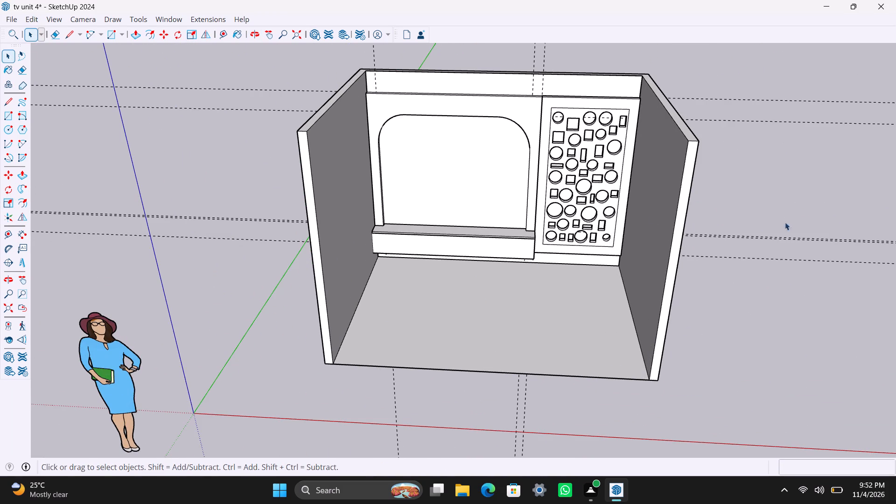
scroll(324, 263, up, 2)
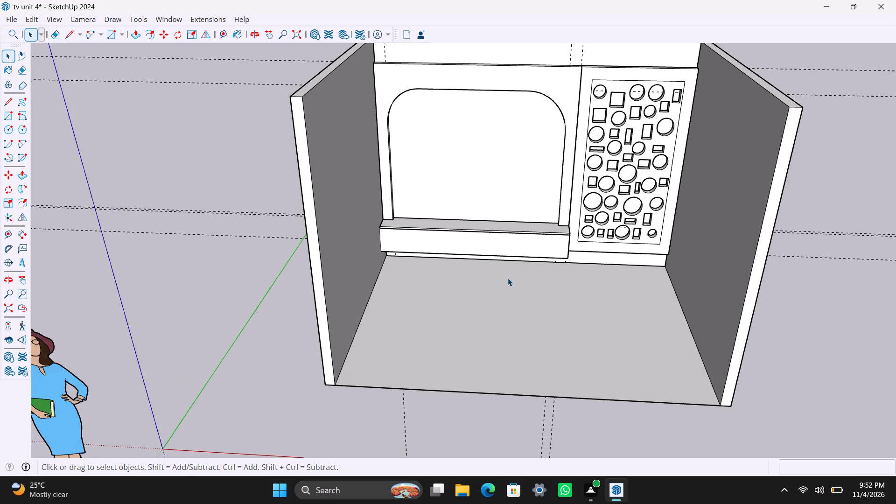
middle_drag(487, 276, 419, 385)
scroll(477, 376, up, 2)
middle_drag(473, 385, 493, 325)
scroll(493, 343, up, 1)
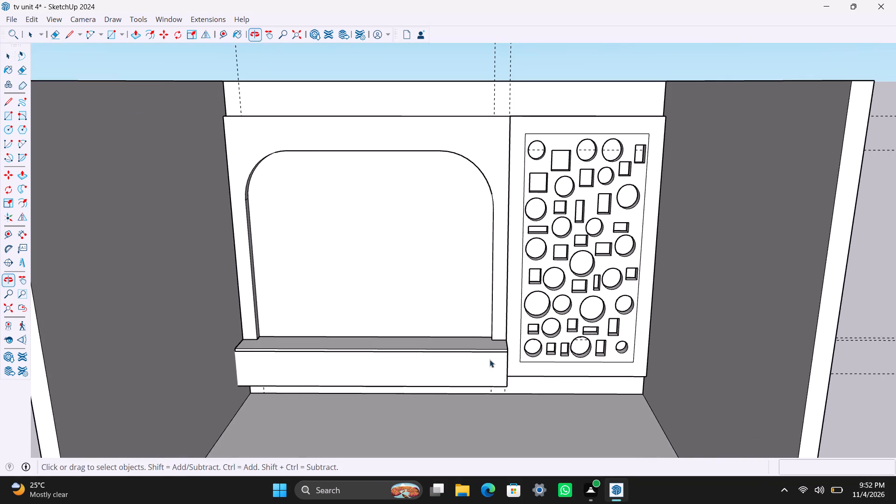
middle_drag(484, 369, 502, 318)
scroll(479, 289, down, 2)
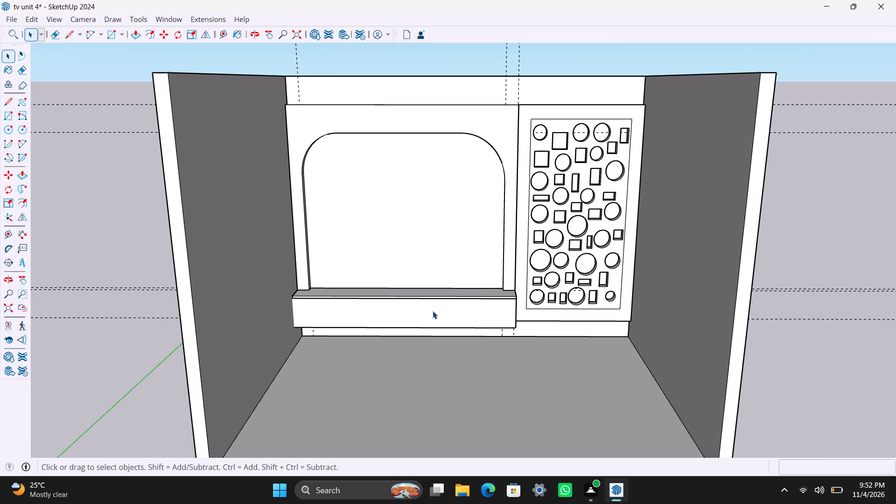
Open the three-walled room group for editing.
triple_click(185, 267)
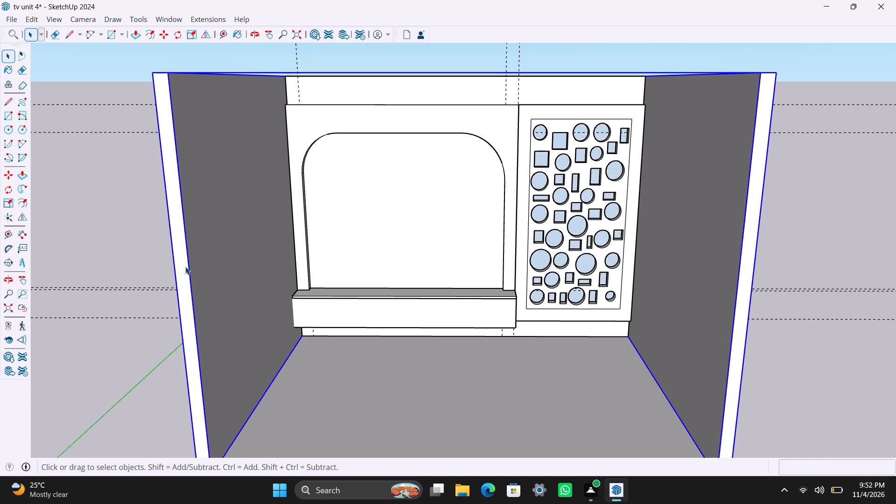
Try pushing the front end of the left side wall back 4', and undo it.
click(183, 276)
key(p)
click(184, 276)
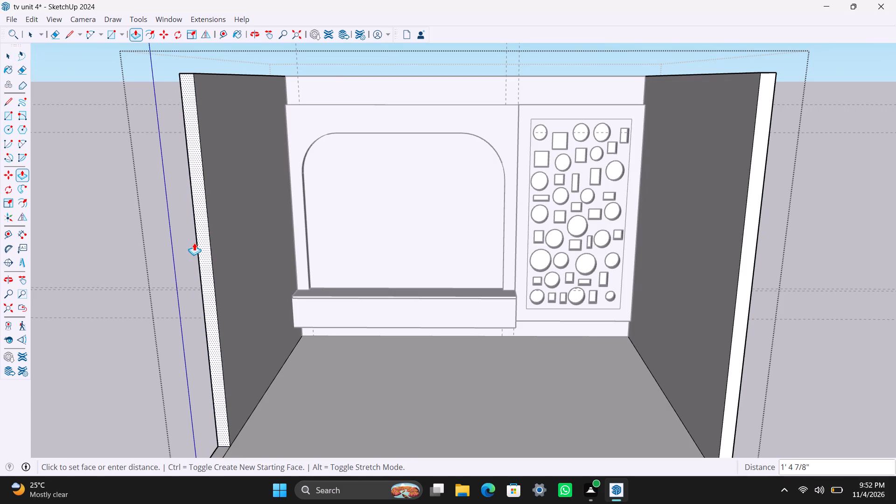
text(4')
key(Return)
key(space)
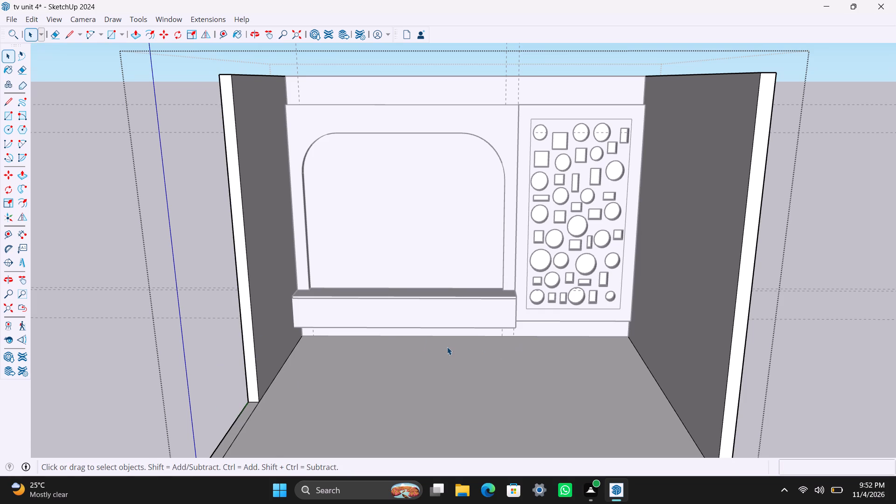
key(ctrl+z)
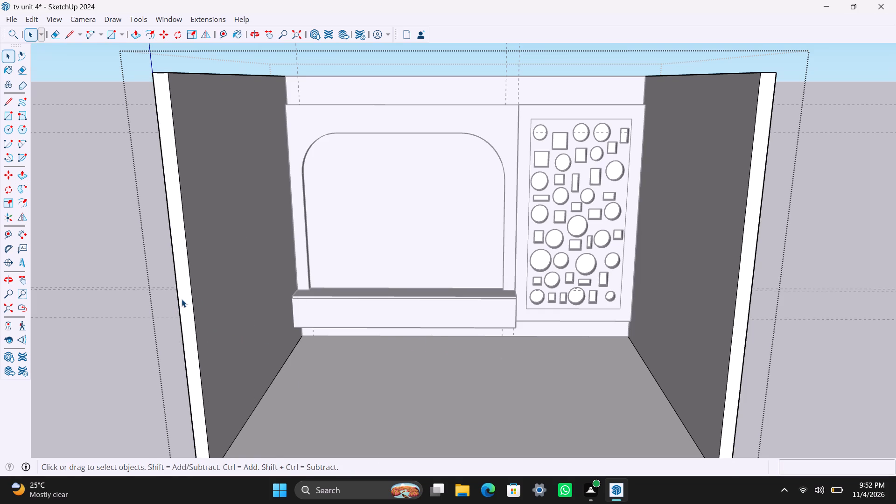
Shorten both side walls of the room by pushing their front ends back 3'.
click(182, 299)
key(p)
click(183, 299)
text(3')
key(Return)
key(space)
click(742, 316)
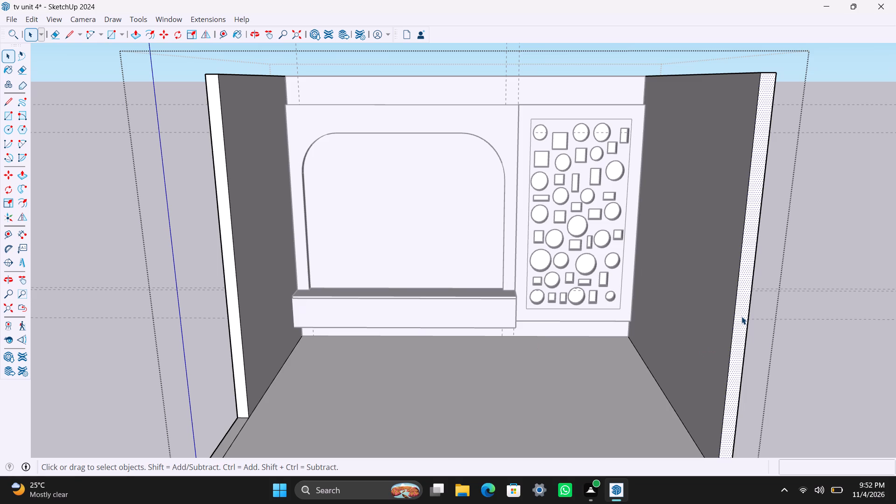
key(p)
click(738, 312)
text(3')
key(Return)
key(space)
Examine the room with its shortened side walls from several angles.
scroll(658, 331, down, 5)
middle_drag(651, 343, 731, 354)
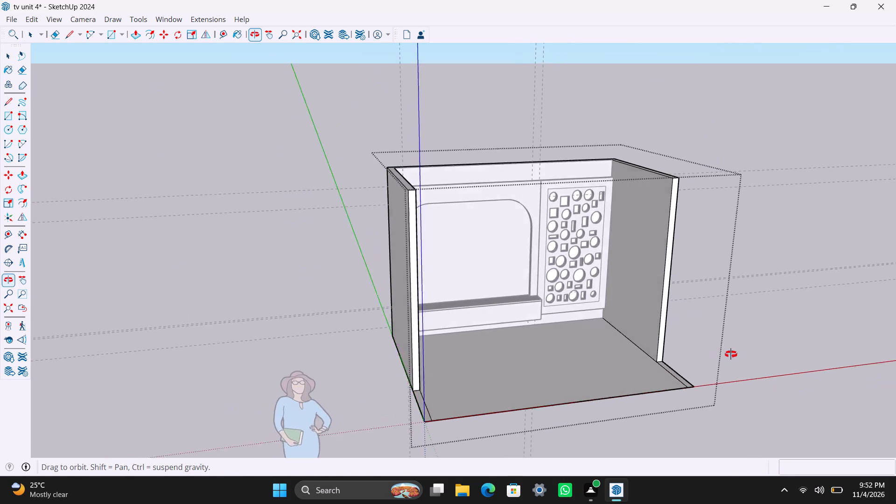
middle_drag(731, 354, 745, 369)
scroll(591, 309, up, 4)
scroll(630, 355, up, 2)
middle_drag(721, 393, 597, 363)
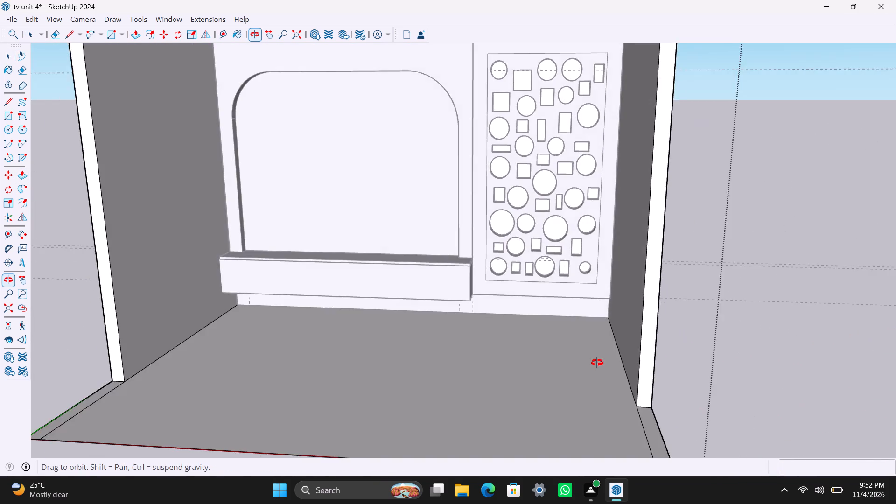
middle_drag(597, 363, 623, 351)
scroll(623, 351, up, 1)
scroll(620, 344, down, 4)
shift+middle_drag(621, 349, 636, 417)
scroll(599, 414, up, 2)
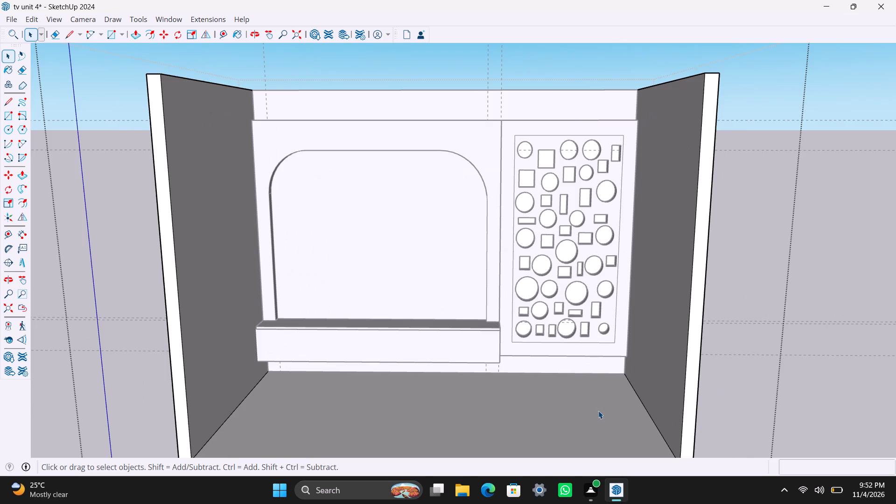
scroll(598, 409, up, 2)
shift+middle_drag(604, 400, 667, 392)
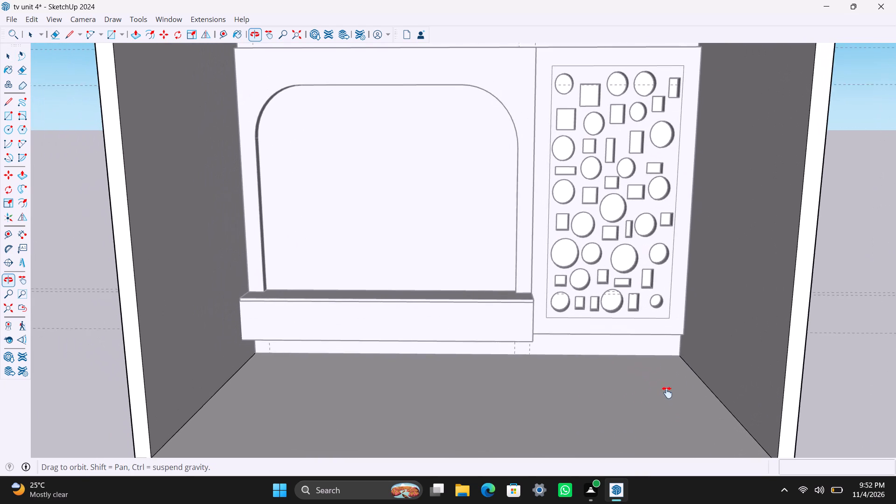
shift+middle_drag(667, 392, 668, 392)
Exit editing of the room group.
drag(890, 363, 882, 365)
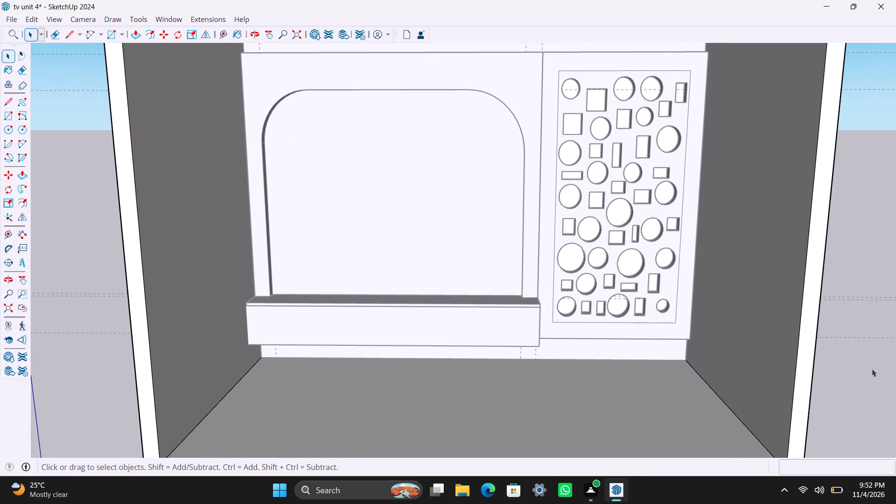
double_click(872, 369)
Place a vertical guide on the inner face of the right side wall, 3' in from its front edge.
scroll(698, 392, up, 2)
middle_drag(626, 430, 805, 426)
scroll(725, 330, up, 2)
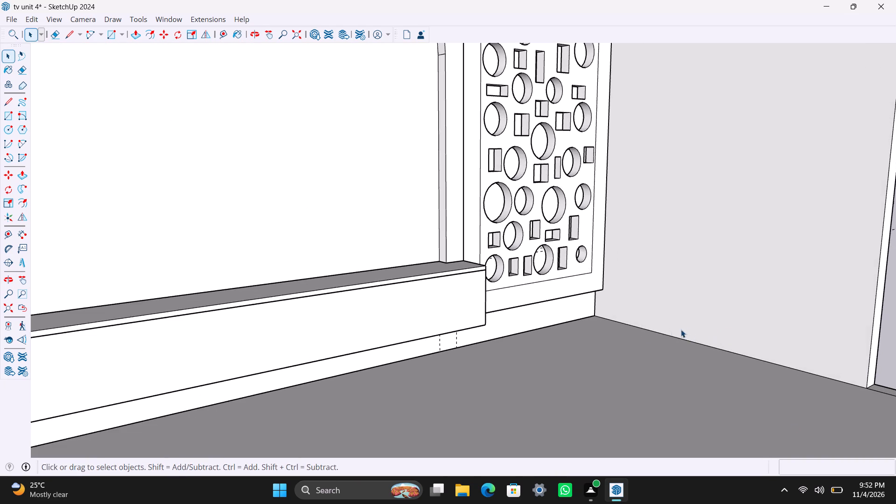
middle_drag(665, 333, 553, 375)
scroll(590, 387, up, 2)
middle_drag(613, 396, 666, 406)
scroll(668, 398, down, 2)
shift+middle_drag(669, 391, 607, 390)
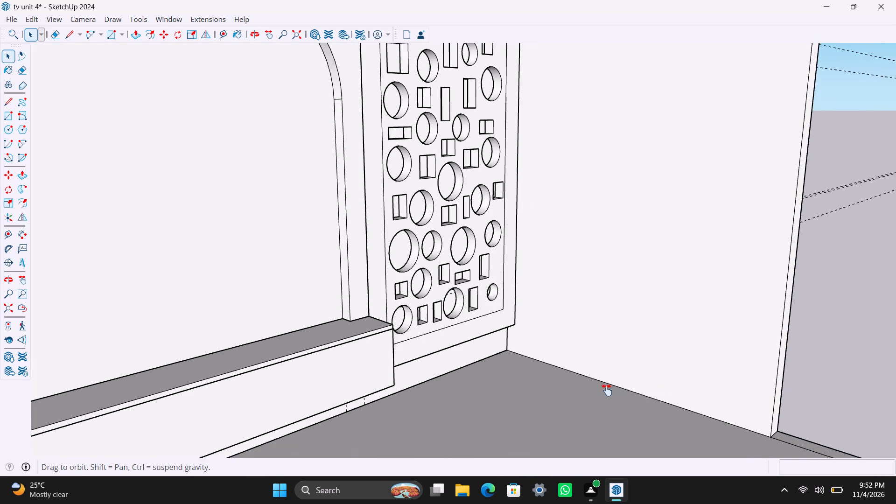
shift+middle_drag(607, 390, 606, 391)
scroll(689, 392, down, 2)
key(t)
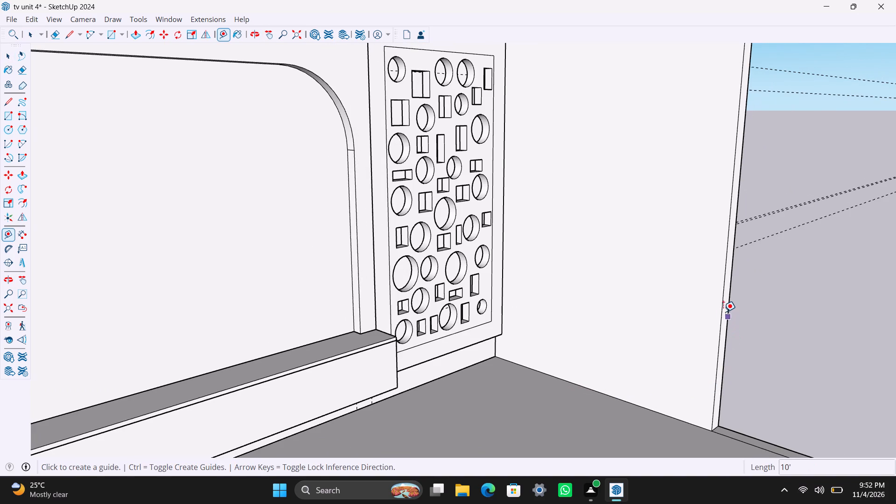
click(723, 310)
text(3')
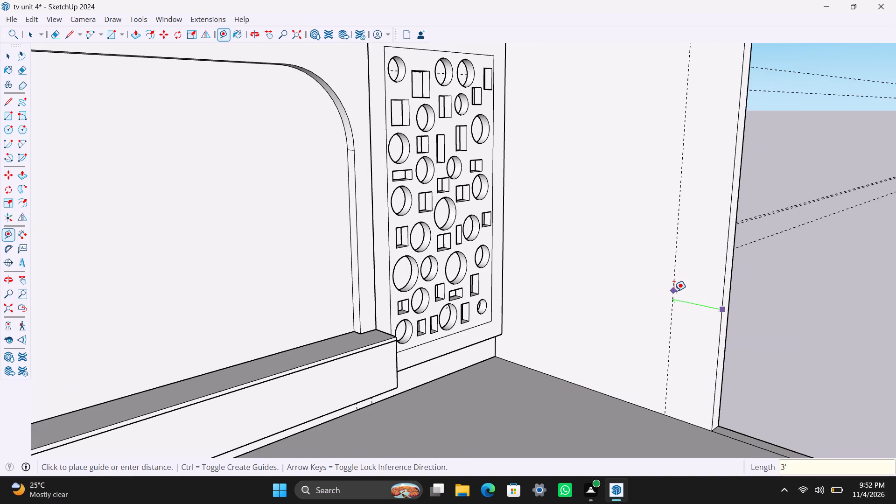
key(Return)
key(space)
Place a horizontal guide on the right side wall, 3' below its top edge.
scroll(626, 308, down, 3)
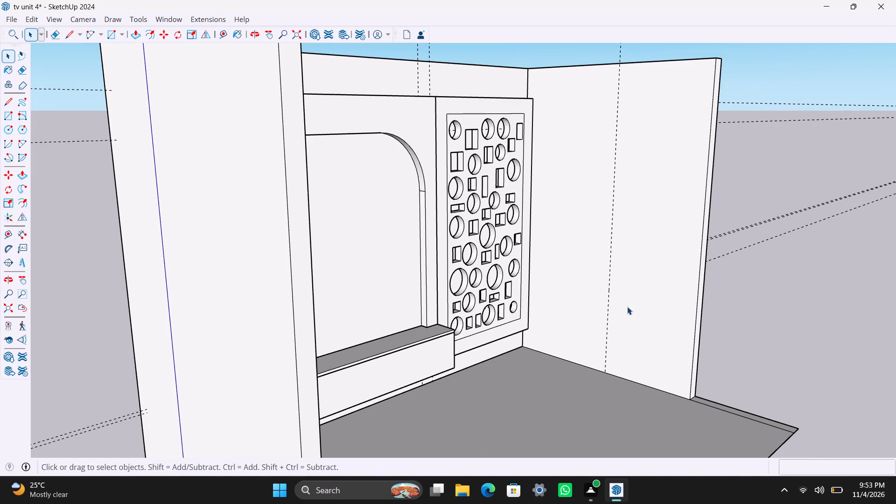
scroll(638, 259, up, 1)
scroll(665, 175, down, 2)
key(t)
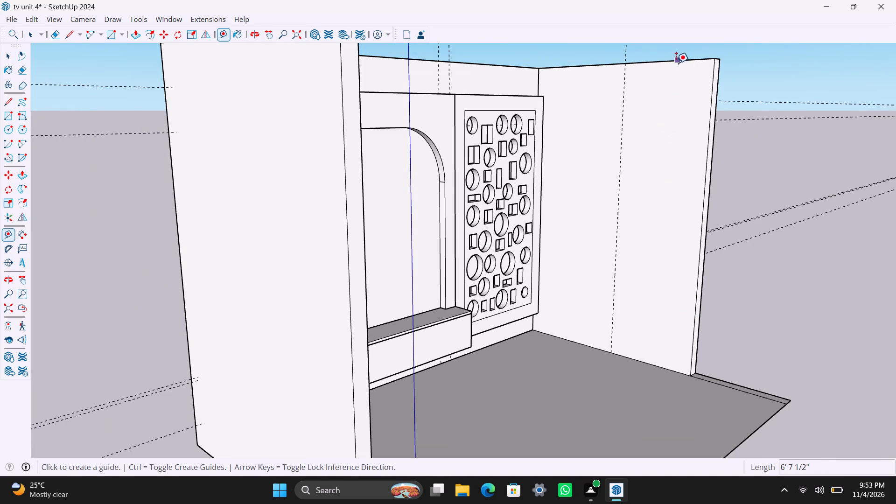
click(676, 62)
text(3')
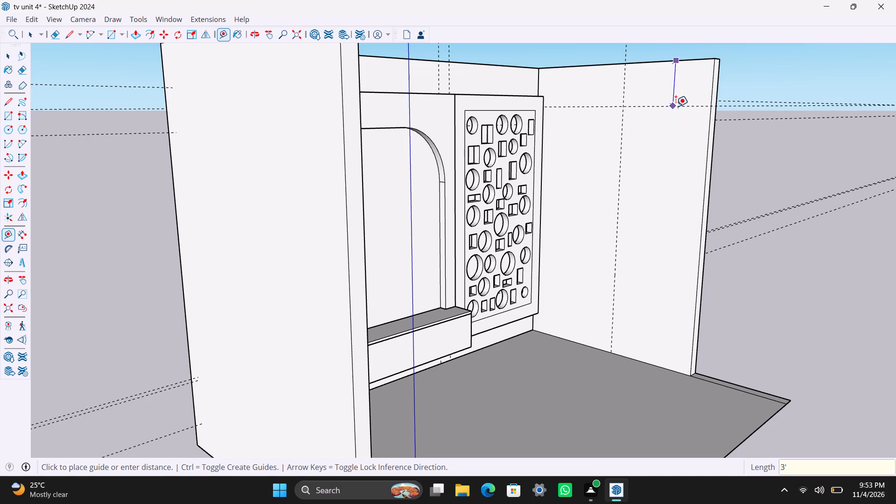
key(Return)
key(space)
Inside the room group, draw a 7' by 3' rectangle on the right wall from the guide intersection to the front bottom corner.
triple_click(637, 198)
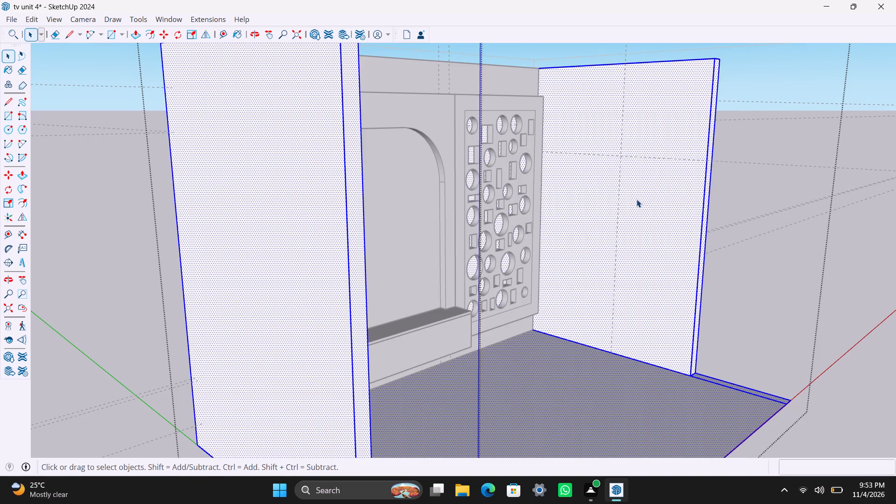
key(r)
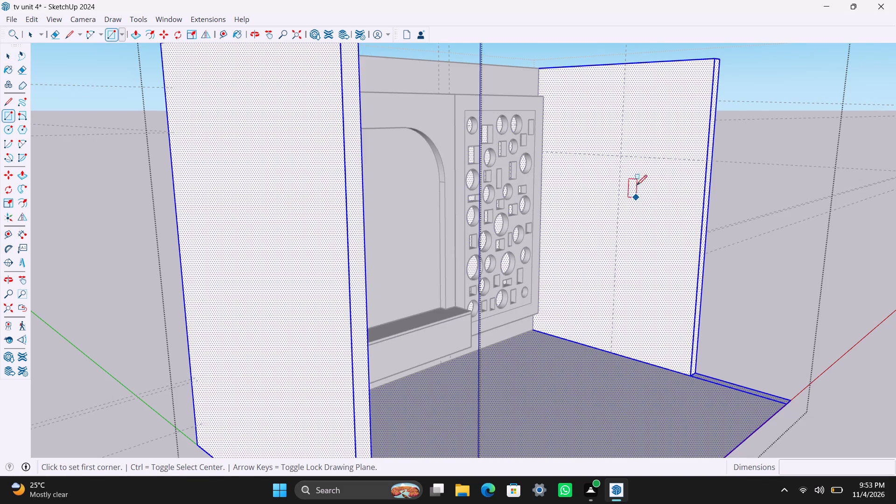
drag(621, 157, 629, 164)
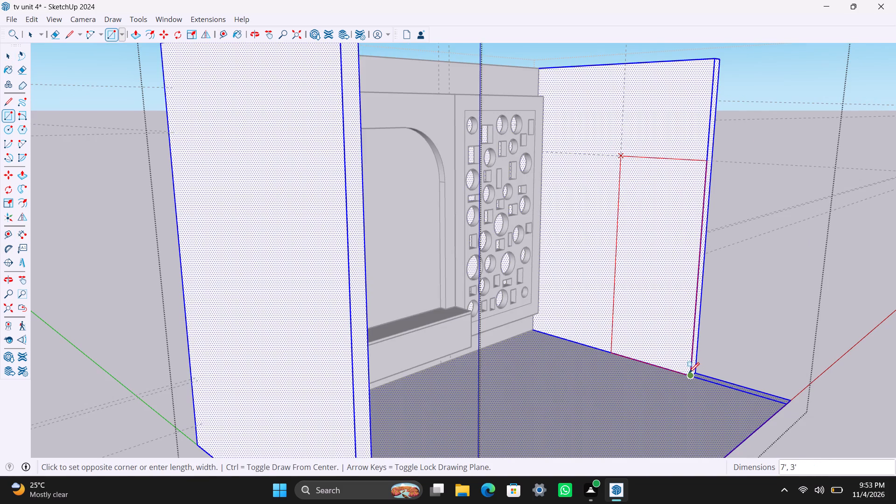
click(688, 373)
key(space)
Push the rectangle through the full thickness of the right wall to cut a door opening.
click(667, 329)
key(p)
click(667, 329)
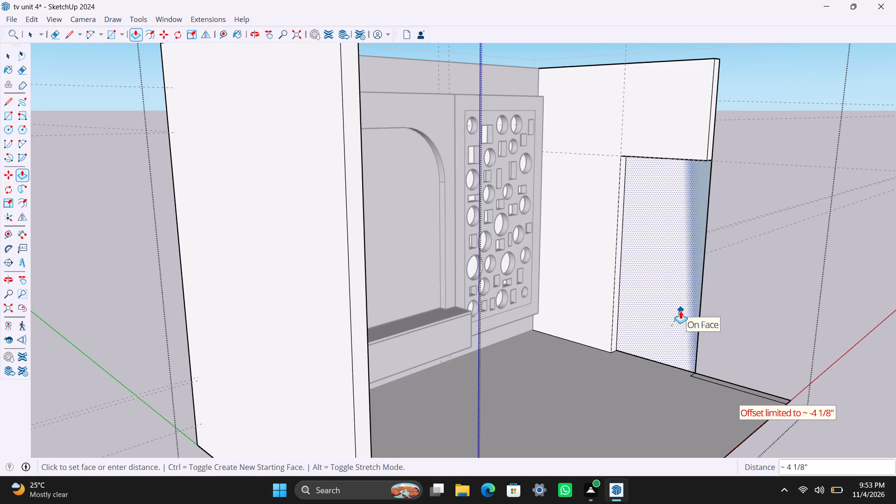
click(681, 310)
key(space)
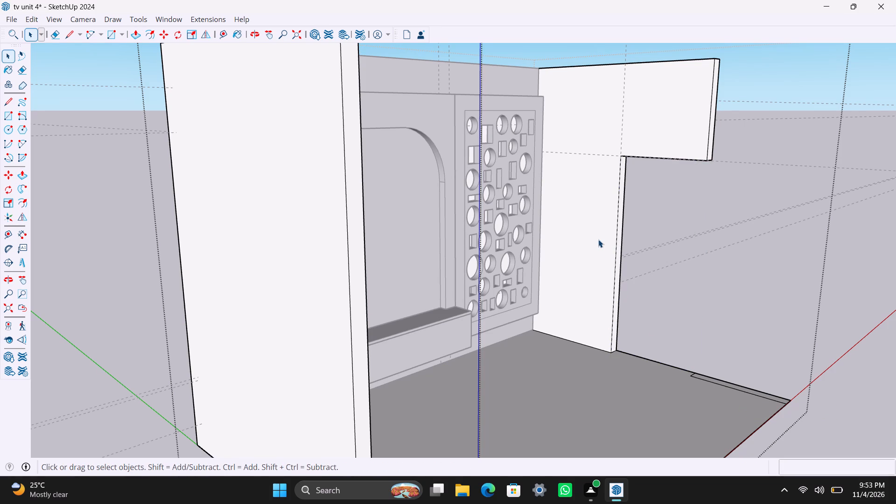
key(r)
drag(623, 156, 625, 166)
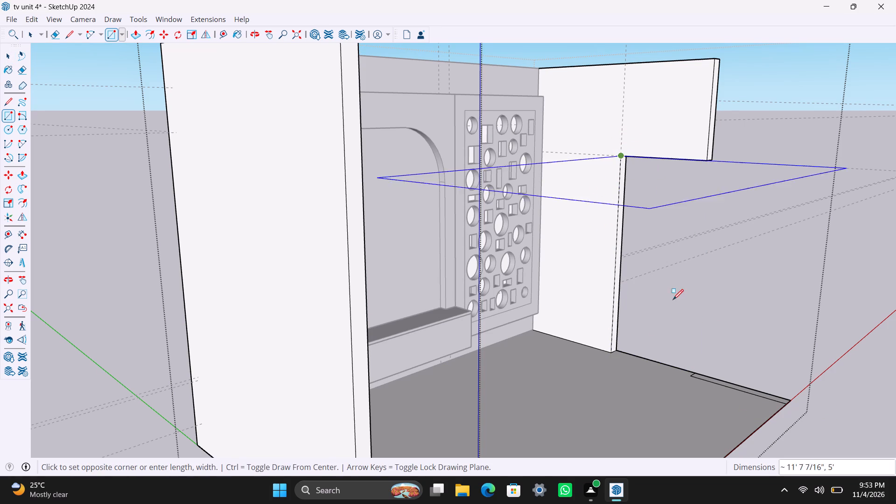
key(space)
Draw a 7' by 3' rectangle filling the door opening on the wall's inner plane and make it a group.
key(r)
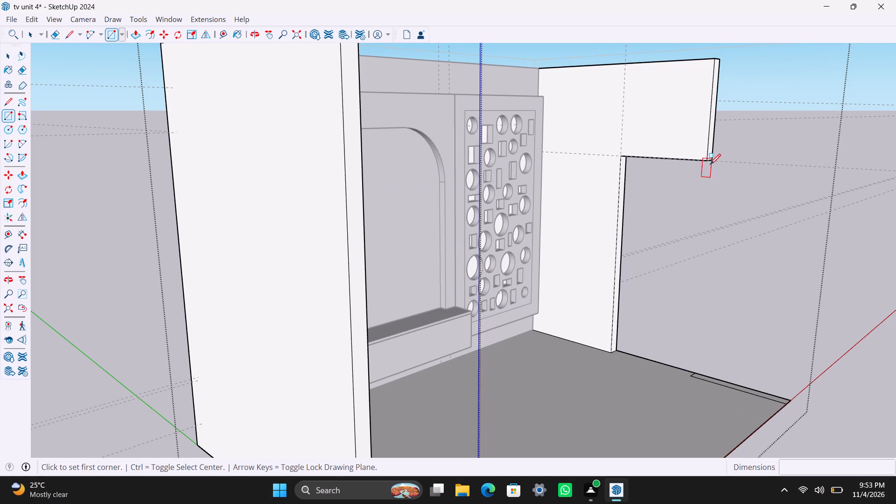
drag(710, 163, 707, 174)
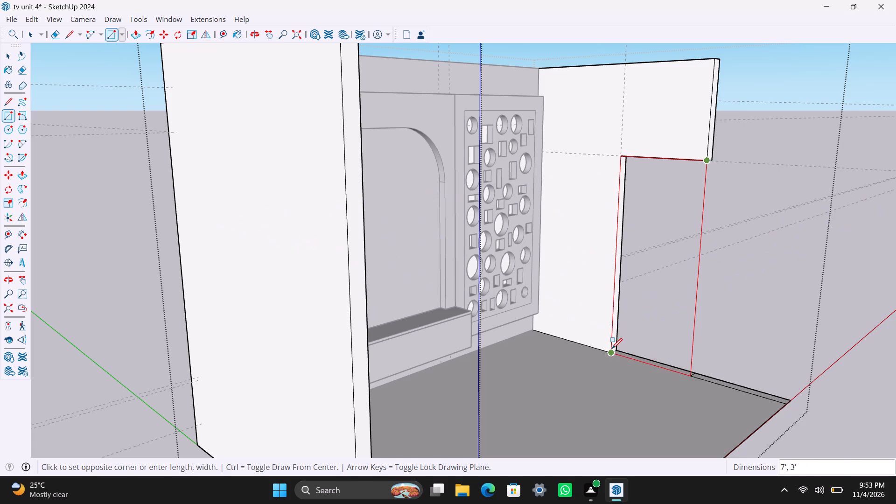
click(612, 349)
key(space)
double_click(652, 273)
right_click(649, 275)
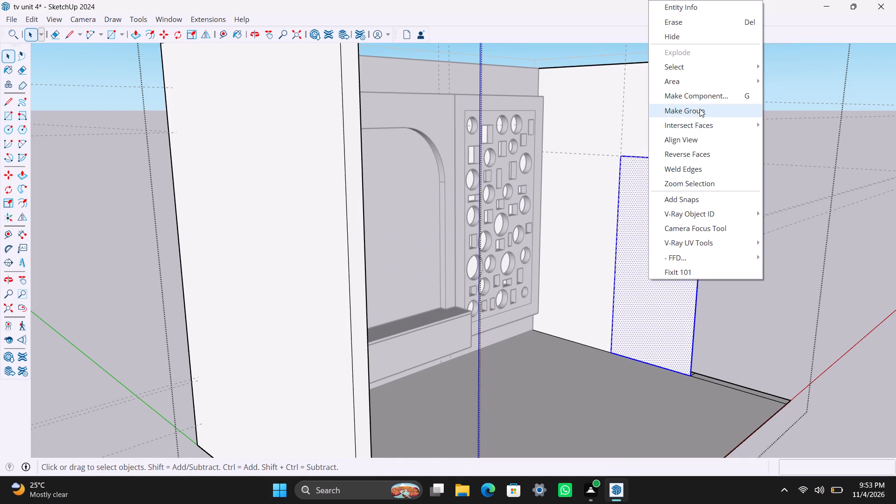
click(700, 108)
Open the door rectangle group for editing.
triple_click(629, 249)
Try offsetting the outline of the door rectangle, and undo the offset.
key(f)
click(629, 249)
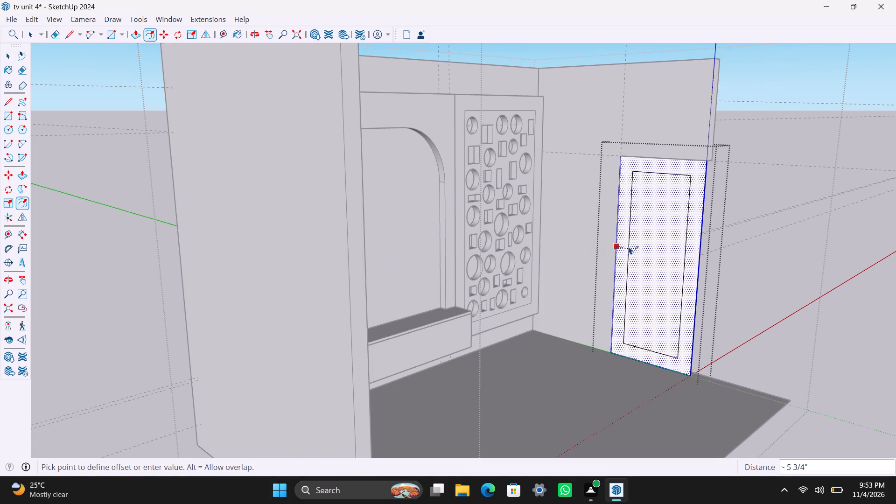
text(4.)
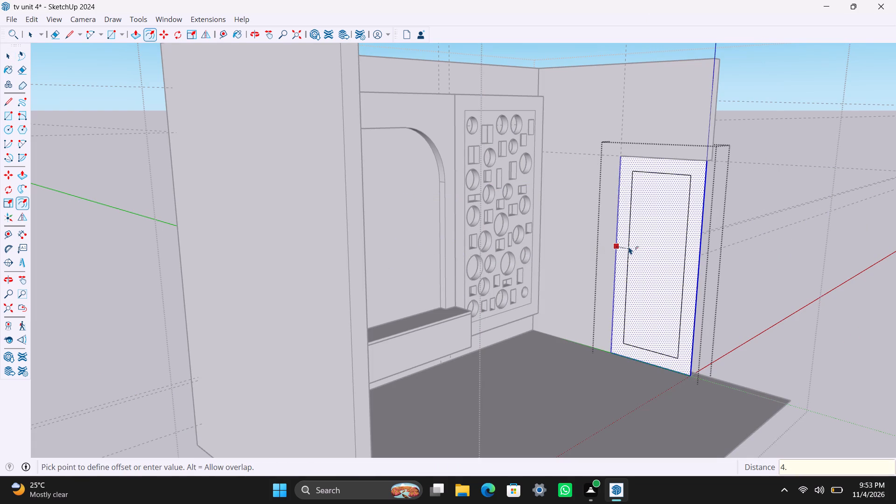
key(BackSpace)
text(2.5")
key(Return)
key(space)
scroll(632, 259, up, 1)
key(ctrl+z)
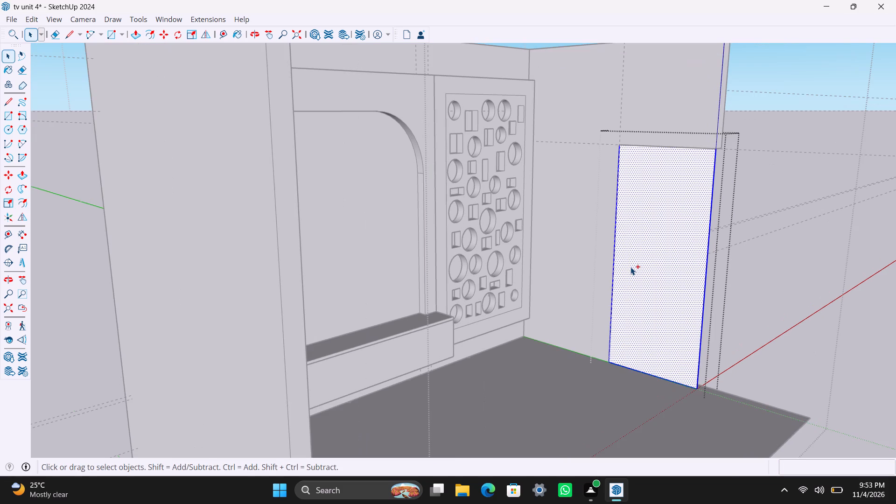
Offset the door rectangle's outline inward by 2.5" and delete the inner face to leave a frame.
click(628, 265)
triple_click(628, 265)
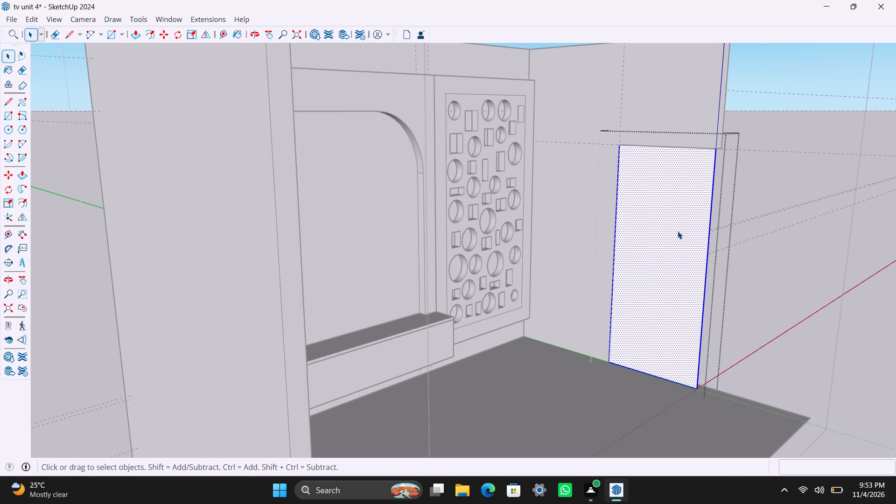
key(f)
click(677, 232)
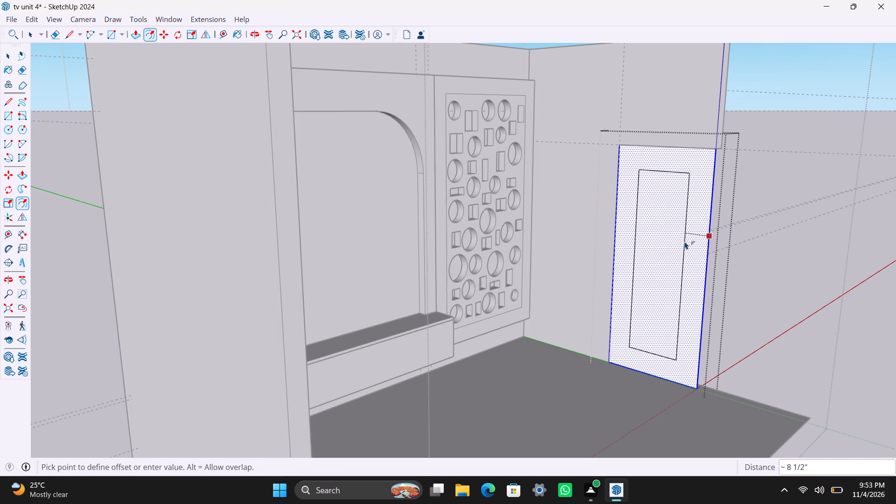
text(2.5")
key(Return)
key(space)
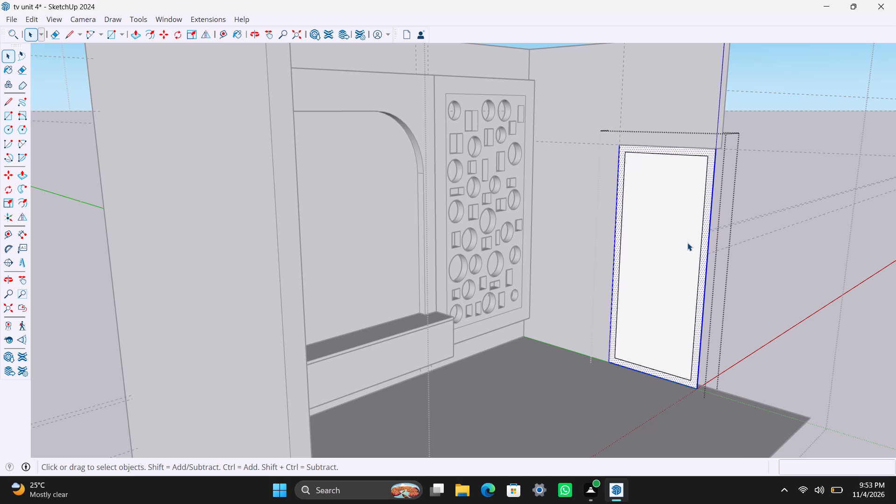
click(687, 243)
scroll(688, 244, right, 6)
key(Delete)
Extrude the door frame face 2.5" deep.
scroll(617, 371, up, 4)
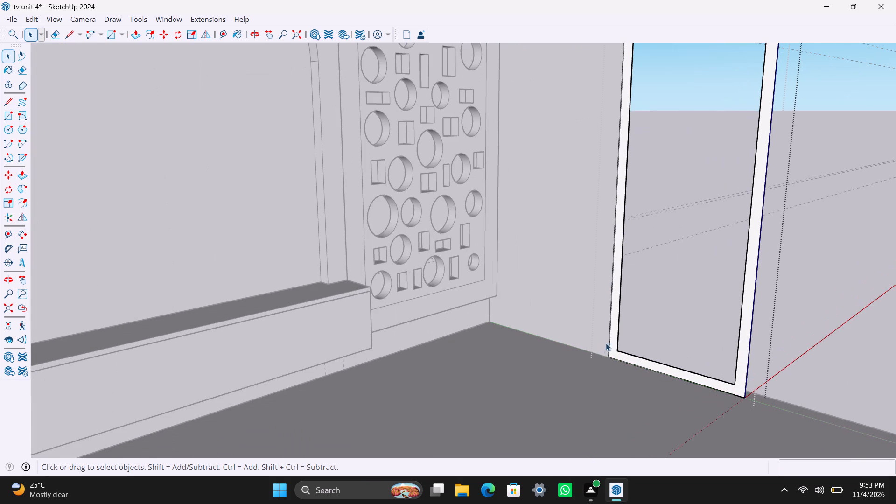
click(615, 325)
key(p)
click(615, 326)
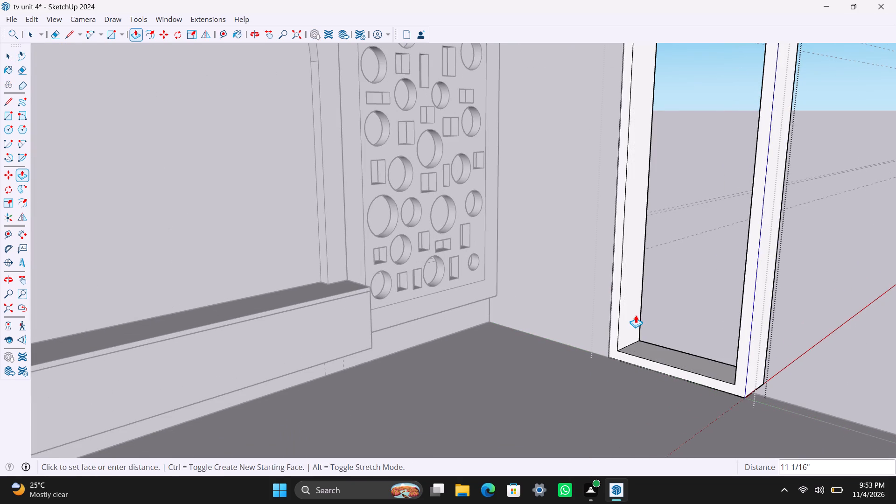
text(2.5")
key(Return)
key(space)
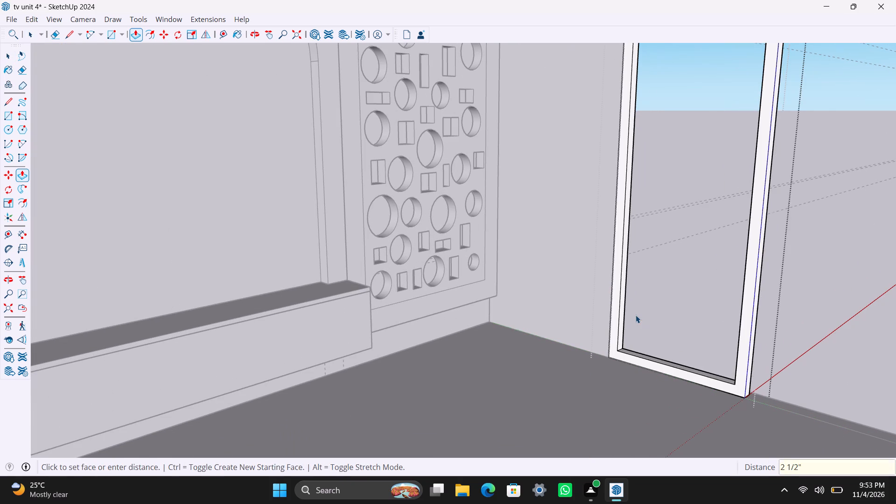
Draw a rectangle filling the opening inside the door frame and make it a group.
scroll(632, 316, down, 11)
middle_drag(609, 328, 670, 336)
scroll(625, 206, up, 3)
shift+middle_drag(623, 204, 532, 295)
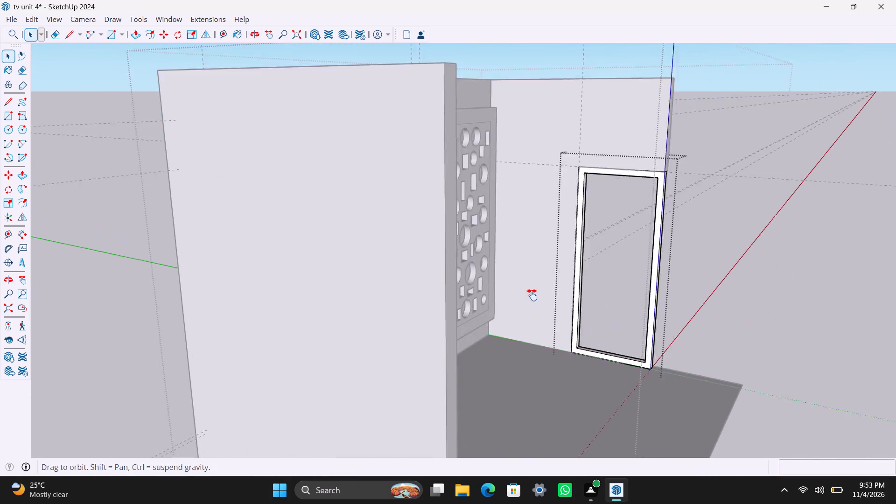
shift+middle_drag(532, 295, 525, 304)
scroll(525, 297, up, 2)
middle_drag(531, 329, 550, 329)
scroll(504, 285, up, 2)
key(r)
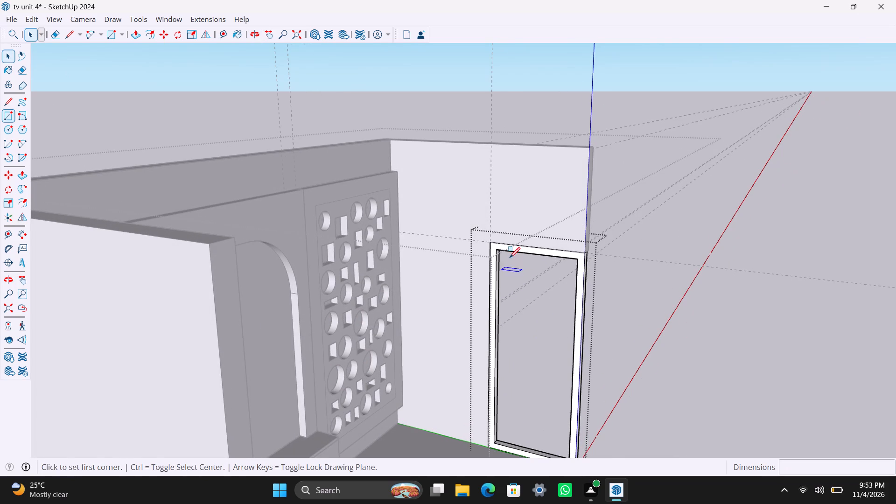
drag(498, 251, 499, 257)
scroll(564, 410, down, 1)
shift+middle_drag(565, 411, 574, 300)
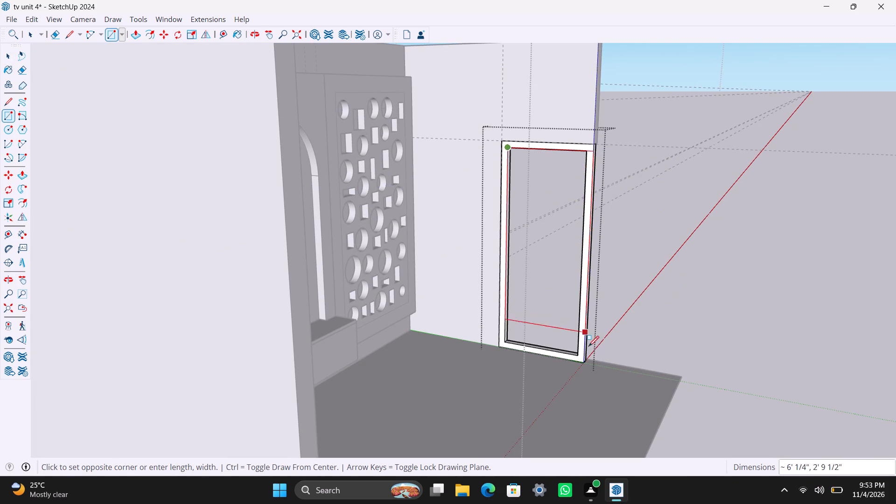
click(579, 359)
key(space)
double_click(547, 310)
right_click(547, 309)
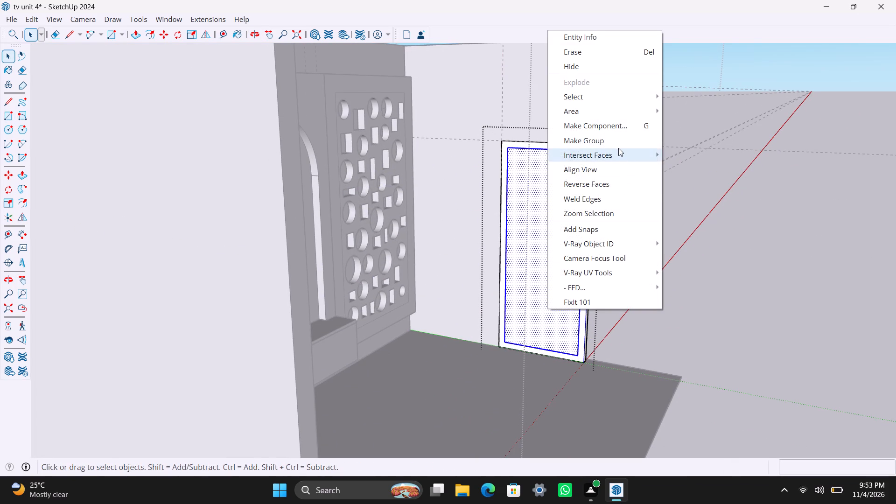
click(617, 146)
click(595, 140)
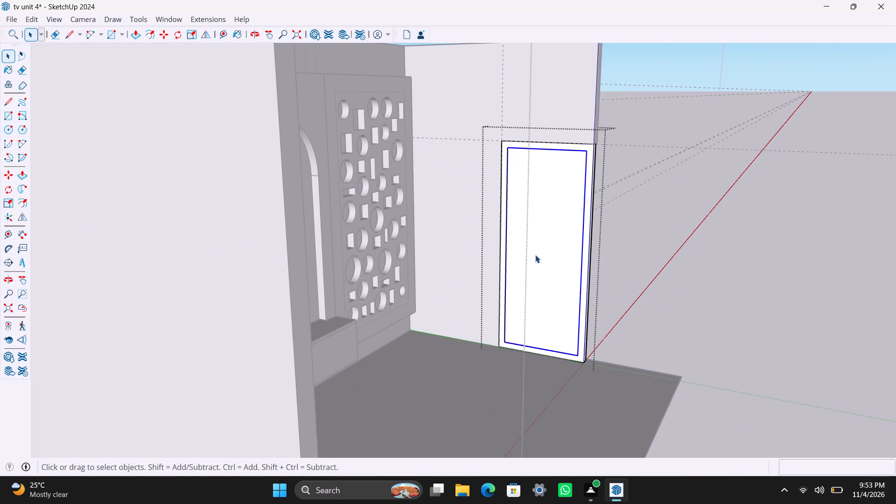
Open the door panel group, extrude its face 18 mm, and leave the group.
double_click(535, 255)
click(535, 251)
key(p)
click(535, 249)
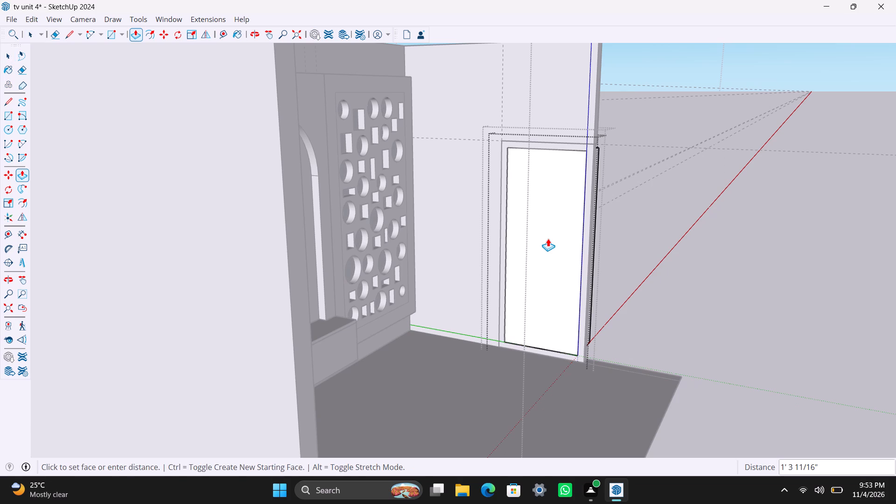
text(18mm)
key(Return)
key(space)
click(674, 220)
click(822, 400)
Place a horizontal guide 4' below the door panel's top edge and another 8" above that guide.
scroll(596, 405, up, 4)
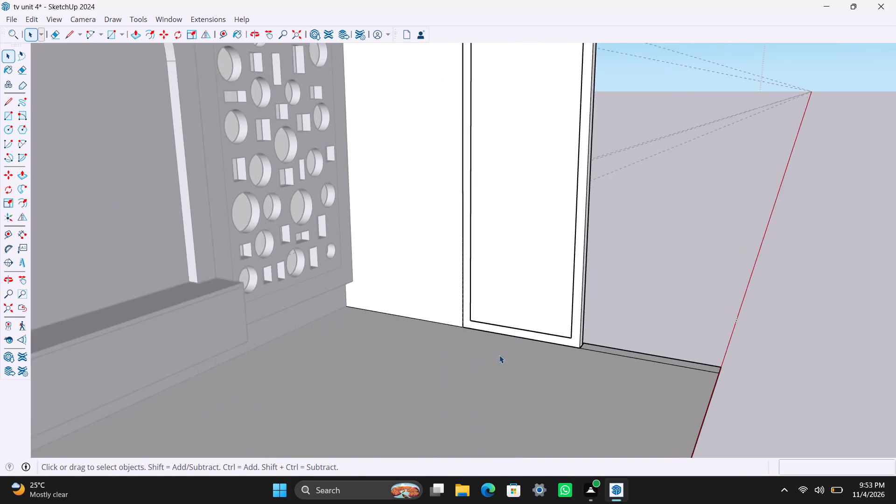
scroll(497, 353, up, 1)
scroll(506, 315, down, 3)
shift+middle_drag(521, 308, 512, 358)
scroll(509, 218, up, 1)
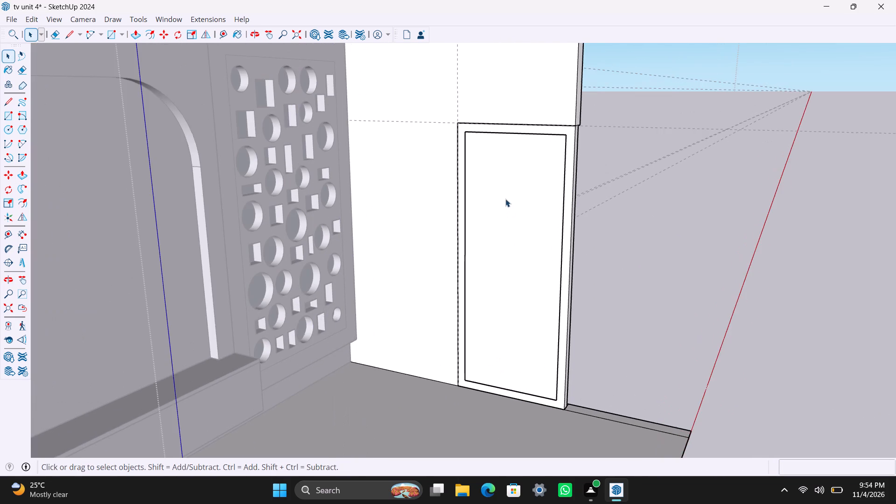
scroll(505, 199, down, 1)
key(t)
drag(500, 138, 504, 146)
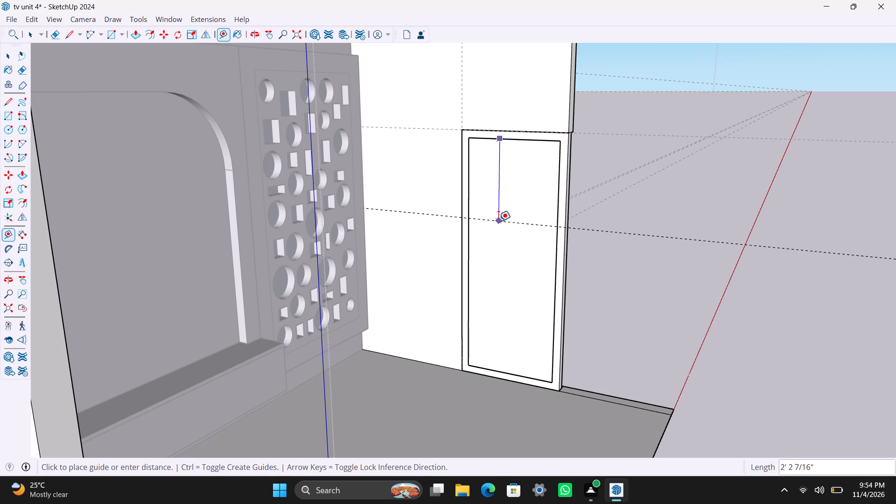
text(4')
key(Return)
click(509, 287)
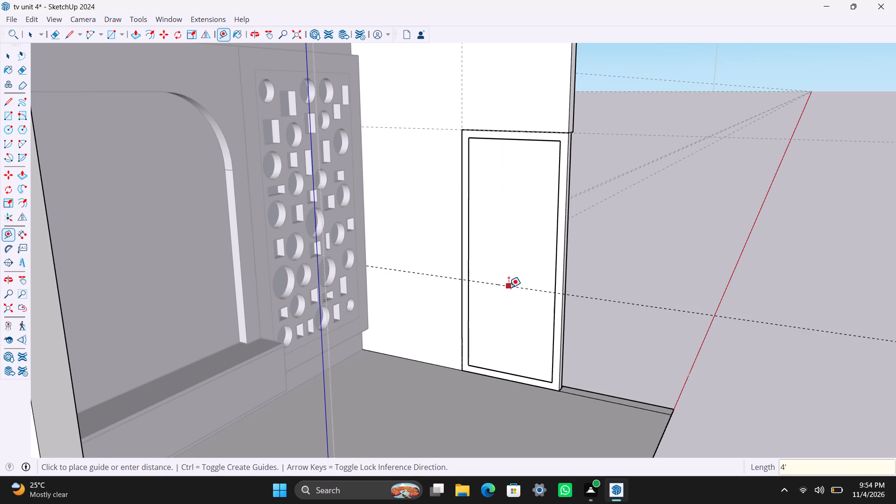
text(8")
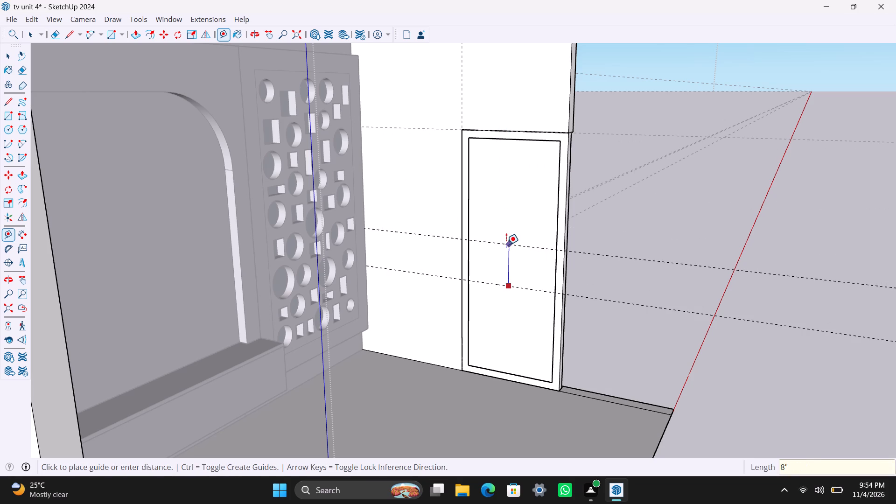
key(Return)
Place a vertical guide 6" in from the door panel's edge nearest the patterned panel, and another 1.5" further in.
key(space)
scroll(474, 254, up, 1)
key(t)
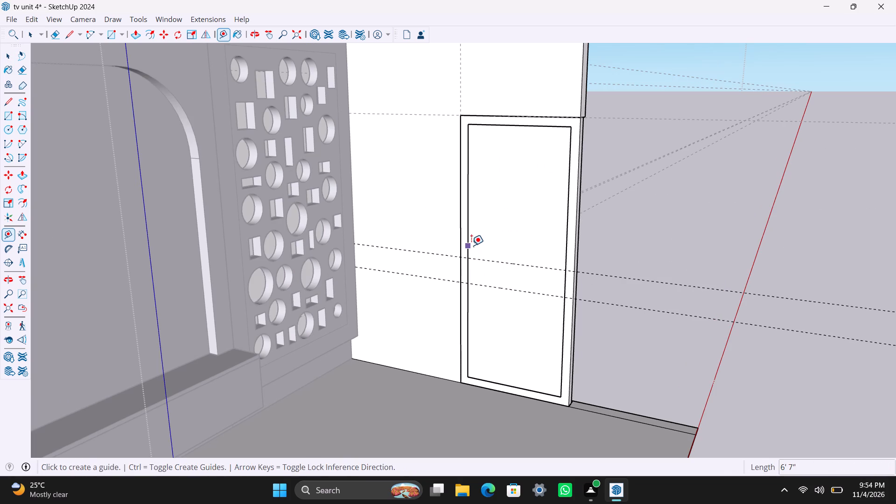
click(470, 245)
text(6")
key(Return)
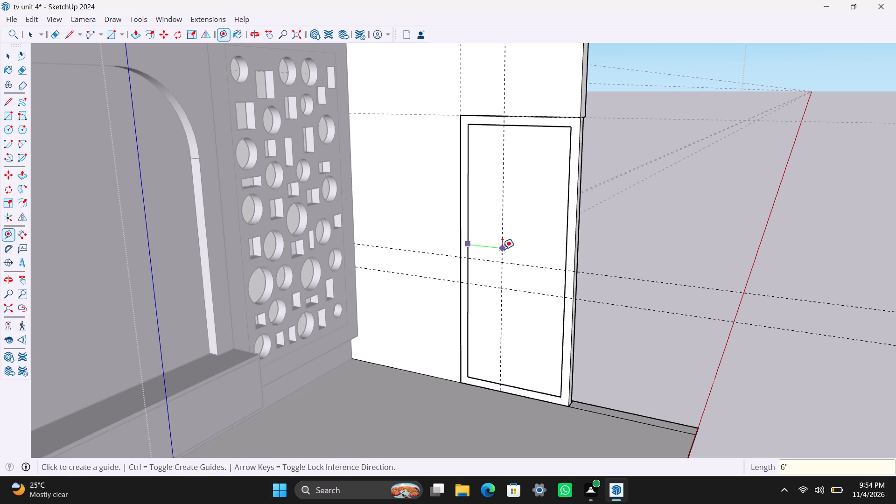
click(485, 236)
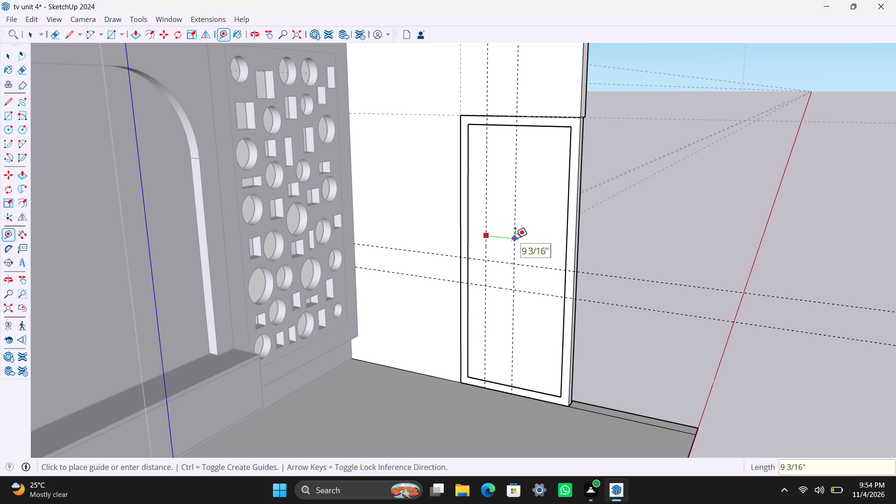
text(1.5")
key(Return)
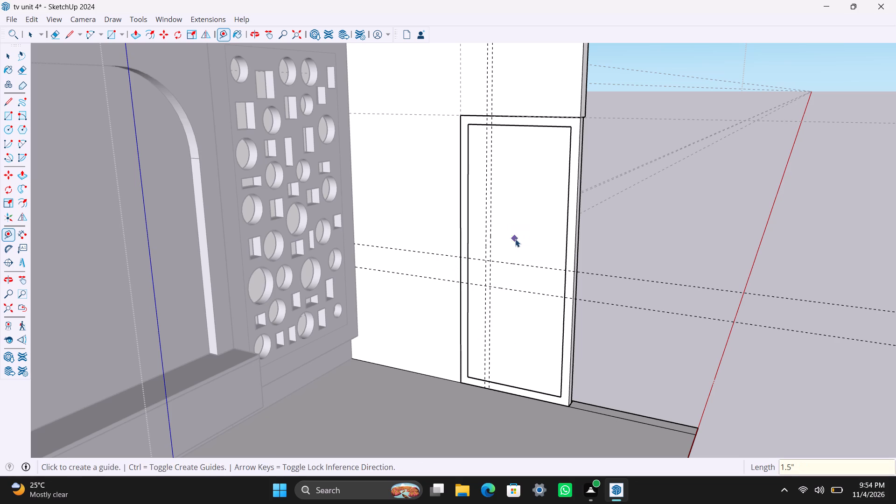
Draw the door handle rectangle between the four guide intersections and make it a group.
key(space)
scroll(511, 371, up, 4)
scroll(458, 207, up, 3)
key(t)
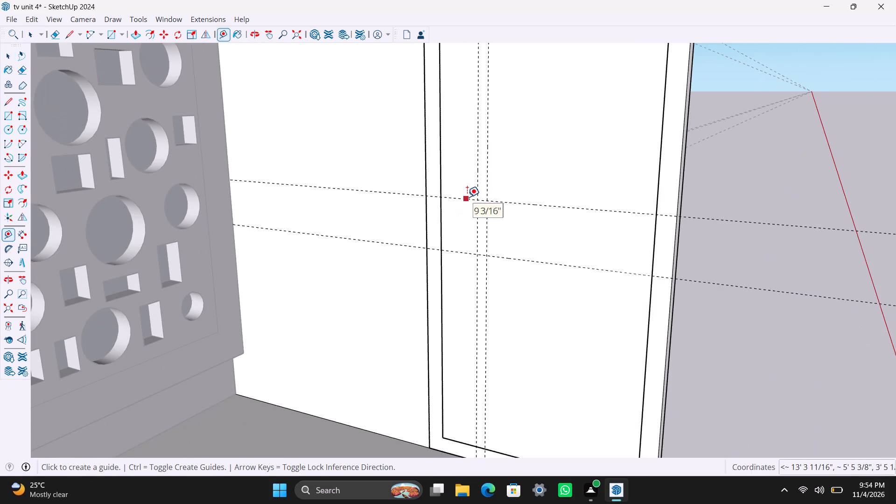
key(r)
drag(476, 199, 478, 208)
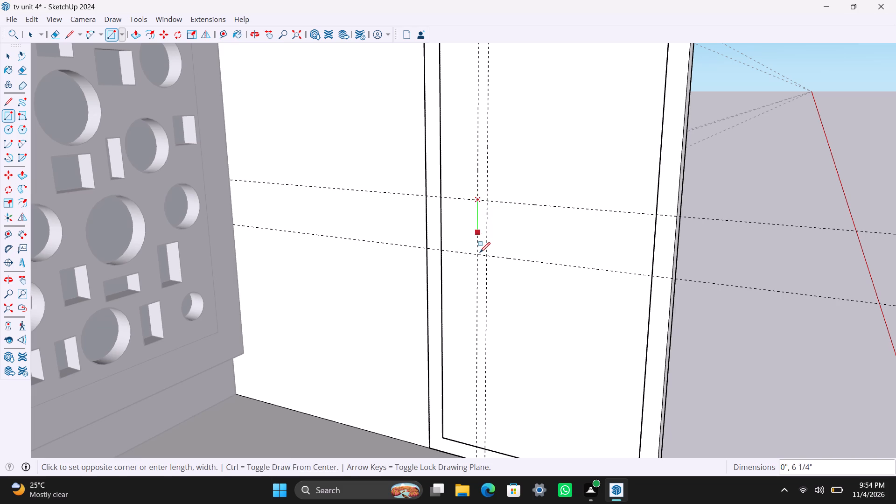
click(487, 254)
key(space)
double_click(481, 228)
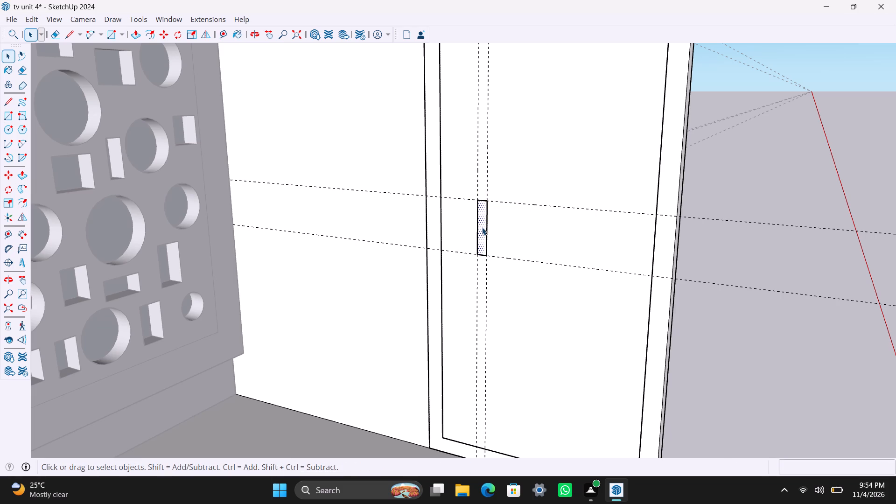
click(485, 228)
double_click(485, 229)
right_click(484, 231)
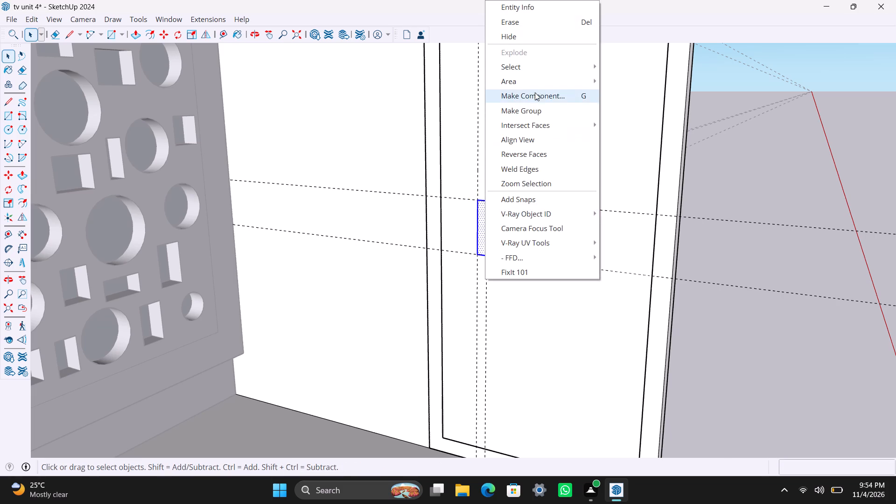
click(537, 111)
Open the door handle group, extrude its face 0.5", and leave the group.
scroll(477, 255, up, 3)
double_click(478, 242)
double_click(484, 237)
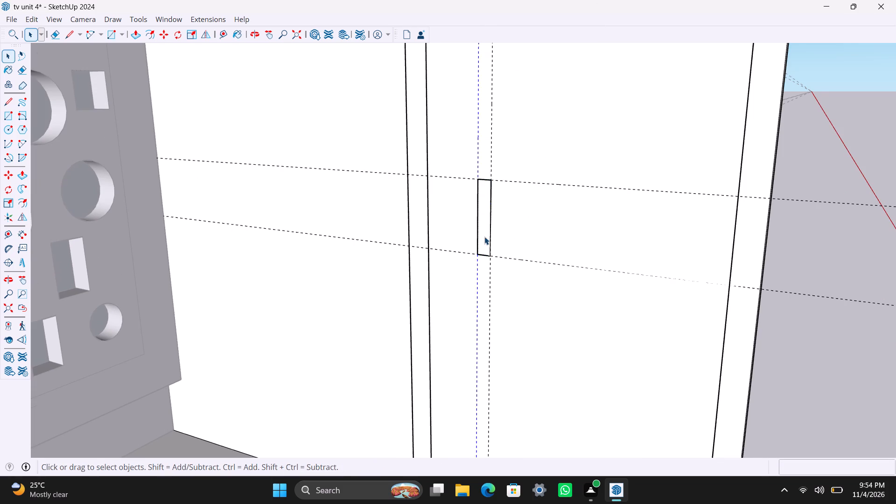
click(484, 236)
key(p)
click(484, 236)
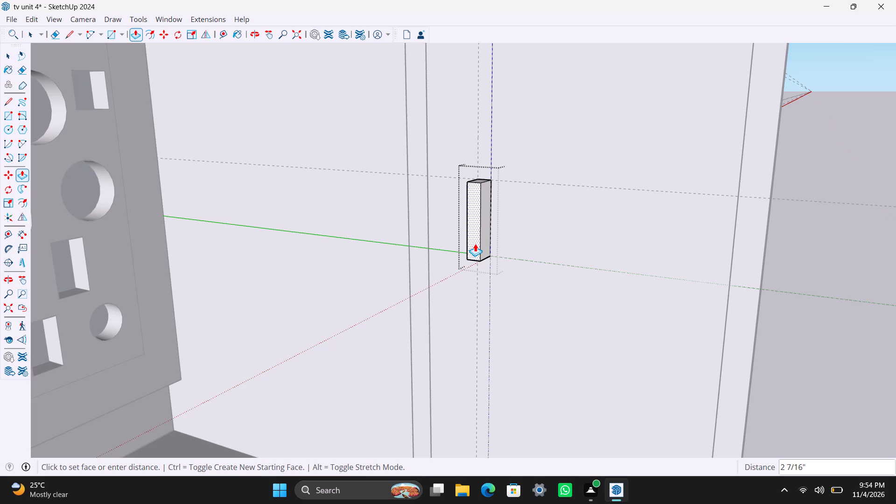
key(0)
text(.5")
key(Return)
key(space)
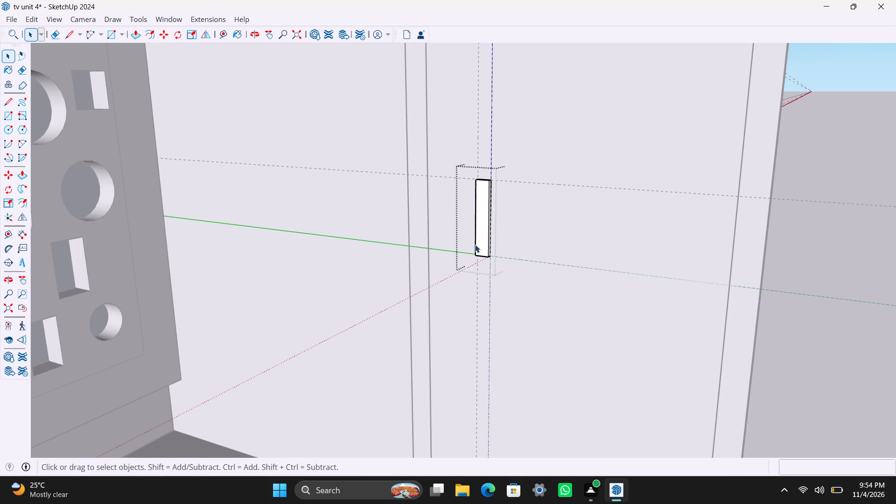
click(829, 190)
double_click(822, 129)
Draw a rectangle covering the wall strip above the arched frame and patterned panel, and make it a group.
scroll(650, 259, down, 12)
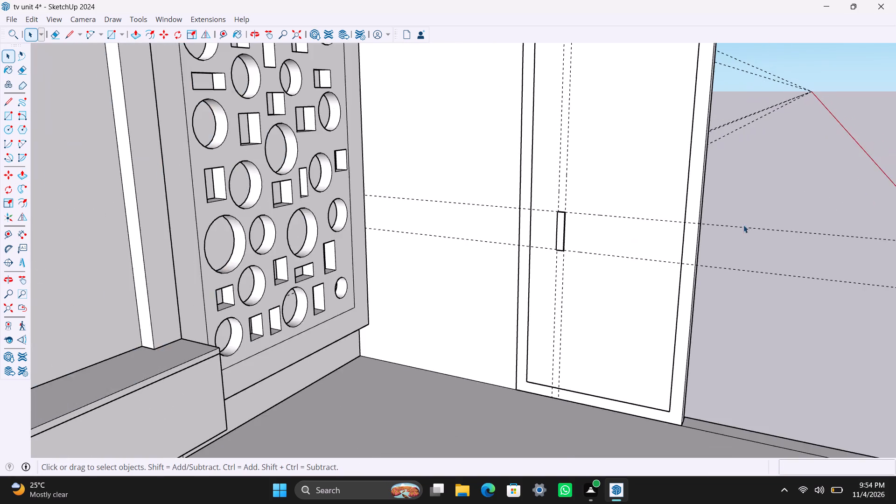
scroll(743, 225, down, 5)
middle_drag(735, 246, 560, 287)
scroll(578, 287, down, 5)
middle_drag(683, 306, 607, 329)
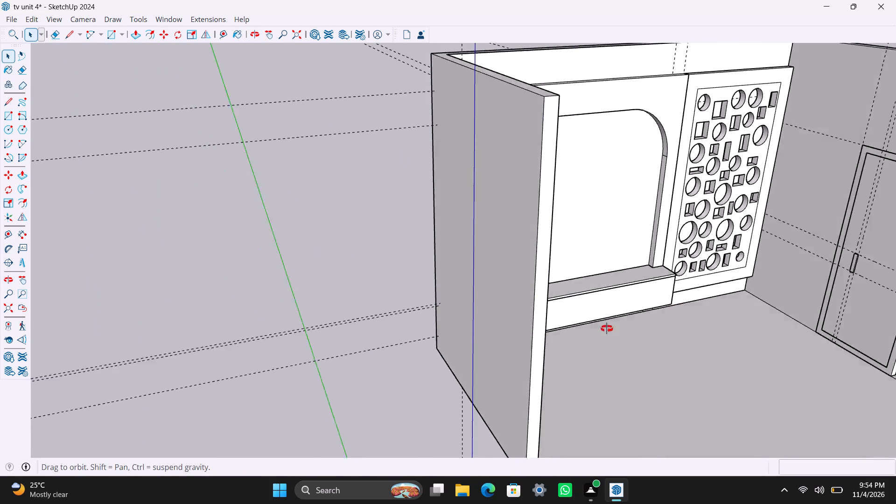
middle_drag(607, 329, 545, 334)
scroll(564, 318, down, 3)
shift+middle_drag(570, 312, 454, 332)
scroll(320, 209, up, 2)
scroll(362, 167, up, 2)
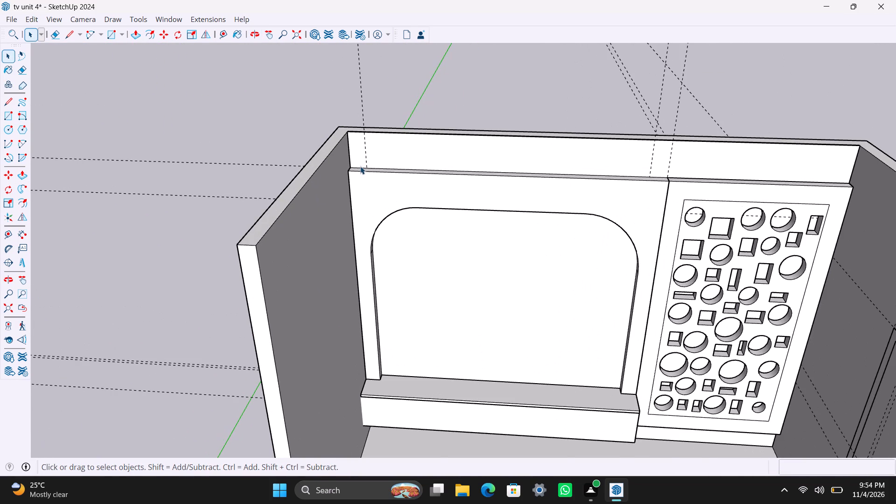
key(r)
click(353, 133)
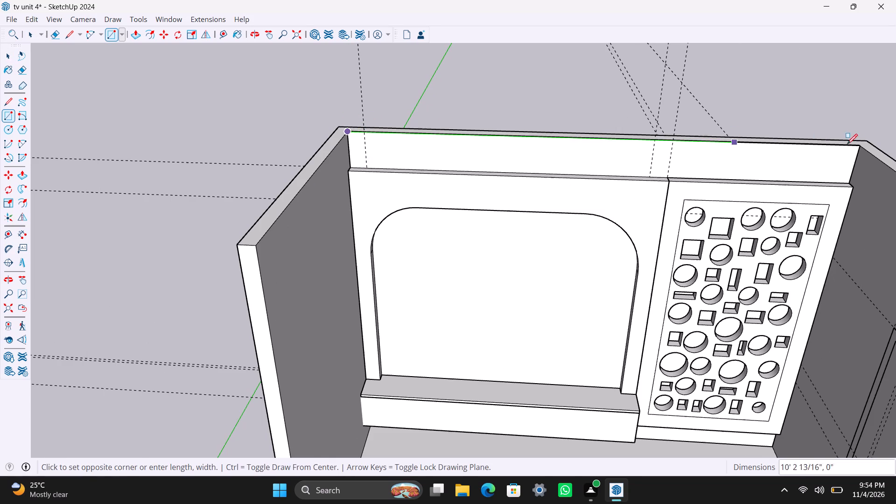
click(849, 182)
key(space)
double_click(783, 176)
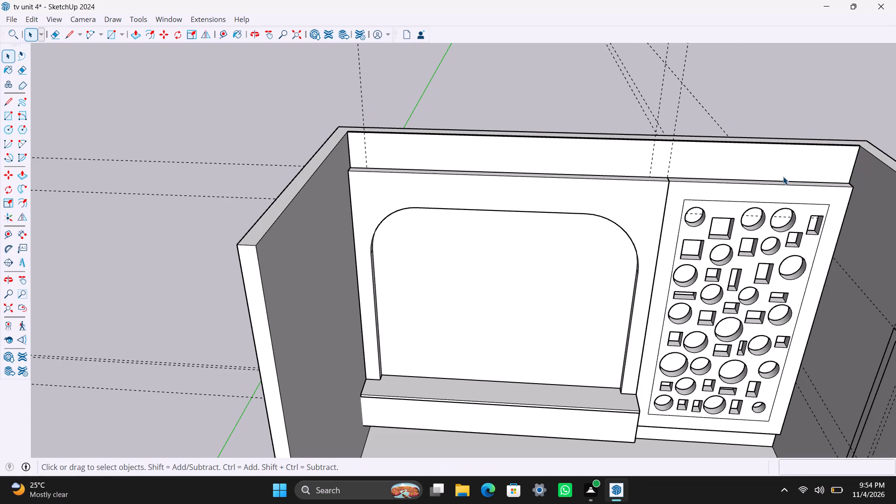
right_drag(775, 171, 769, 171)
click(812, 283)
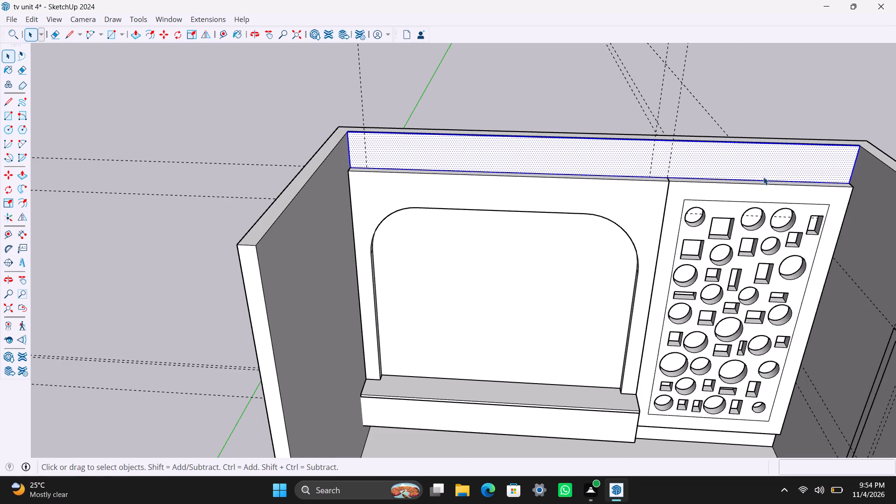
Extrude the top strip out to the face of the panels below, and extend it a further 1".
scroll(772, 162, up, 1)
triple_click(772, 162)
key(p)
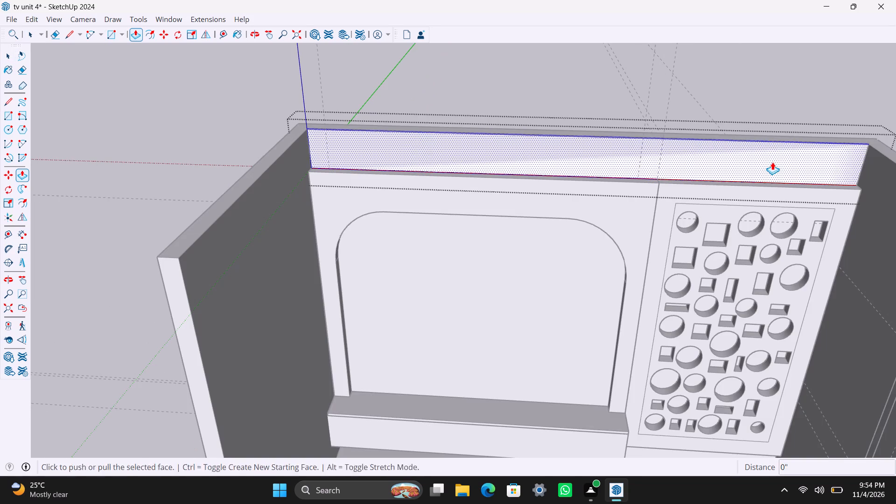
click(772, 162)
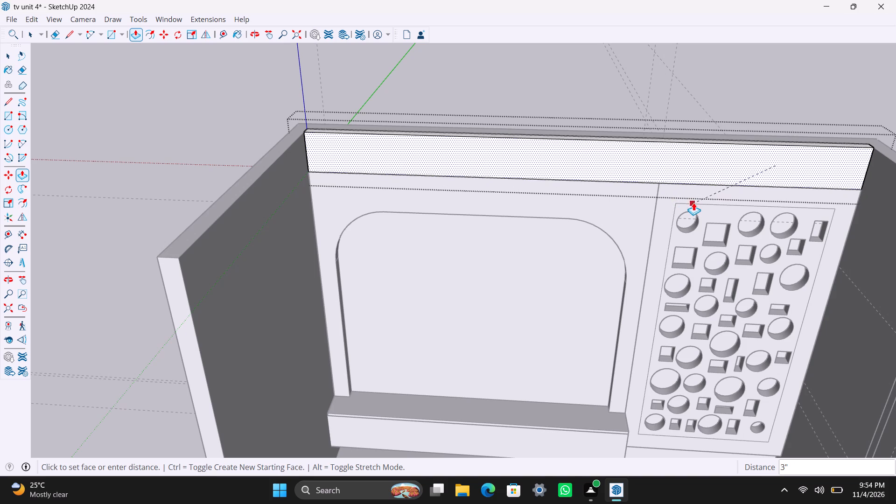
click(689, 203)
click(677, 169)
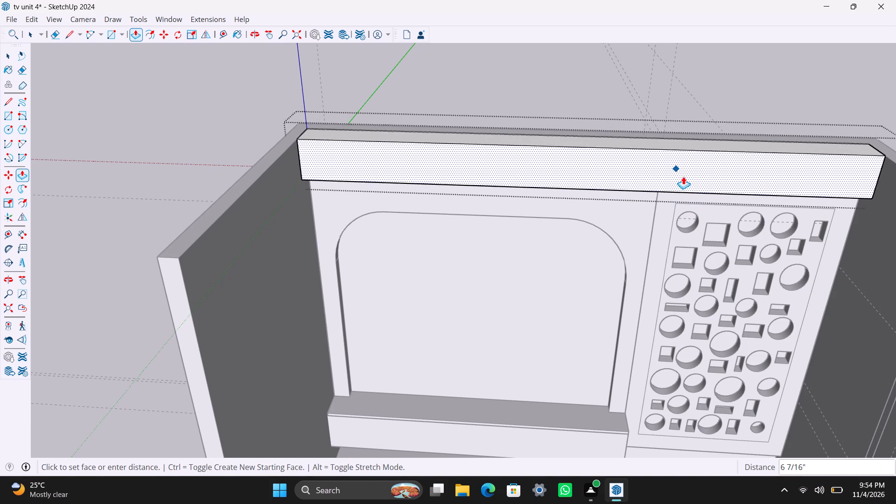
text(1")
key(Return)
key(space)
click(707, 82)
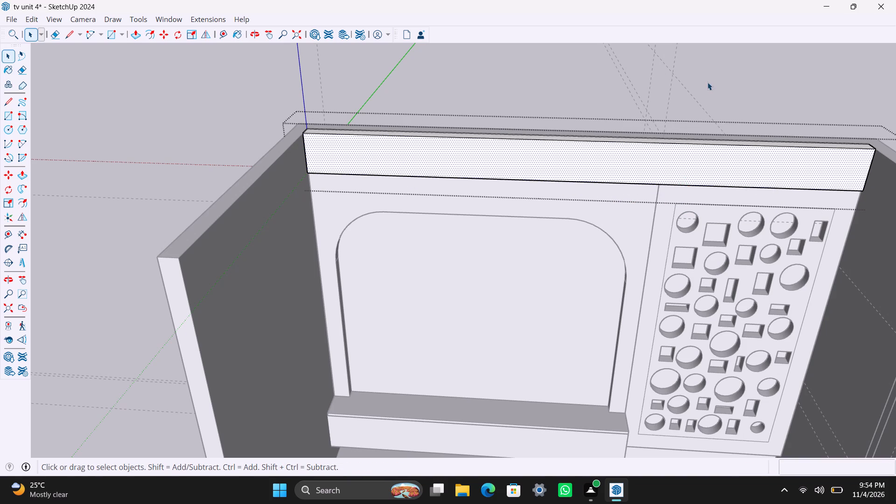
Examine the top strip and how it meets the panels and side walls from the front.
scroll(615, 207, down, 8)
middle_drag(596, 271, 559, 111)
scroll(548, 235, up, 8)
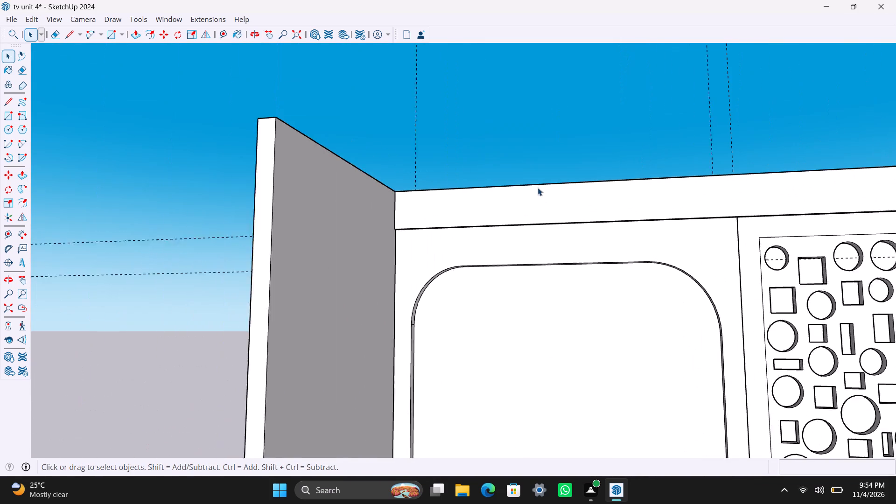
scroll(575, 255, down, 9)
middle_drag(601, 252, 547, 270)
scroll(572, 281, up, 2)
middle_drag(588, 292, 627, 295)
scroll(535, 235, up, 4)
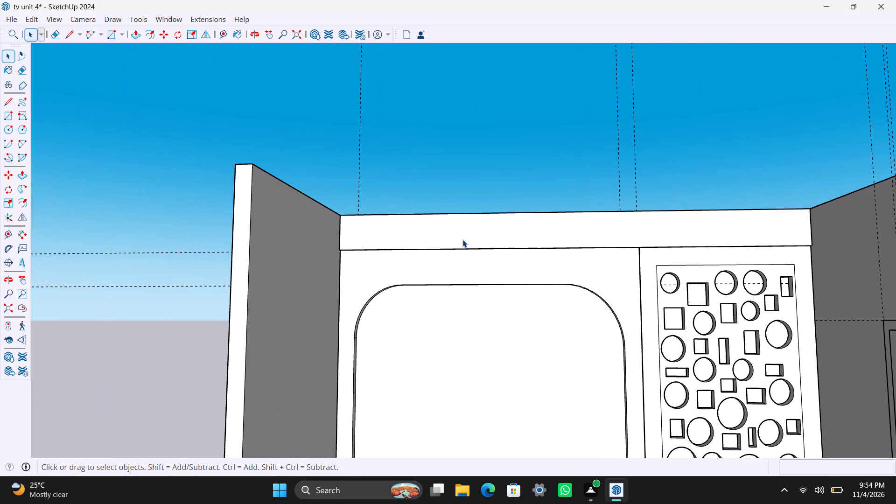
Open the top strip's group, extrude its front face a further 1", and leave the group.
triple_click(462, 239)
click(461, 237)
key(p)
click(460, 236)
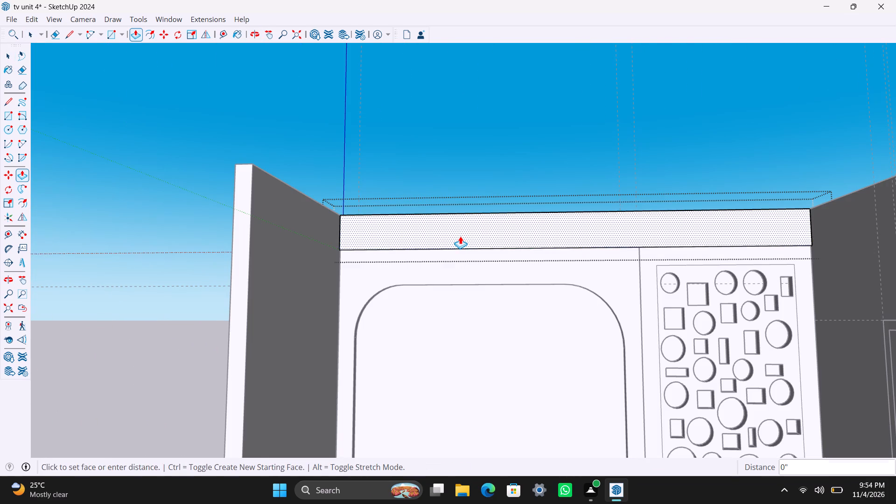
text(1")
key(Return)
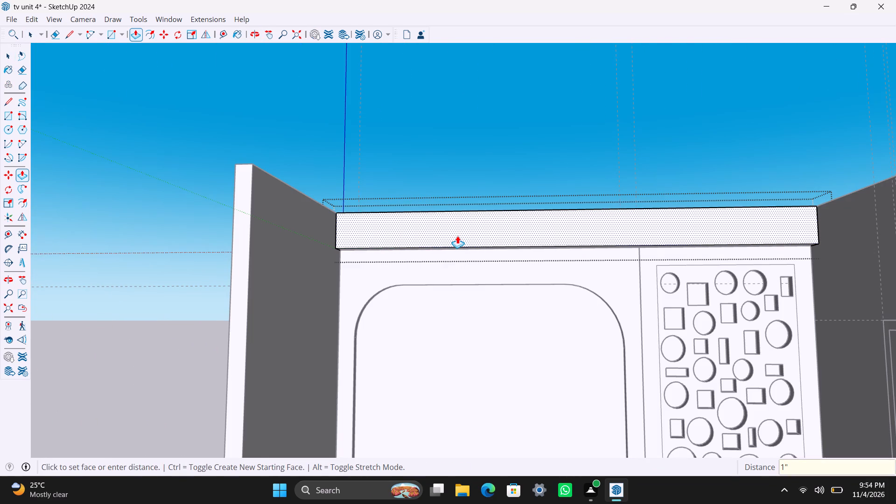
key(space)
click(540, 126)
scroll(521, 233, down, 5)
shift+middle_drag(539, 224, 491, 217)
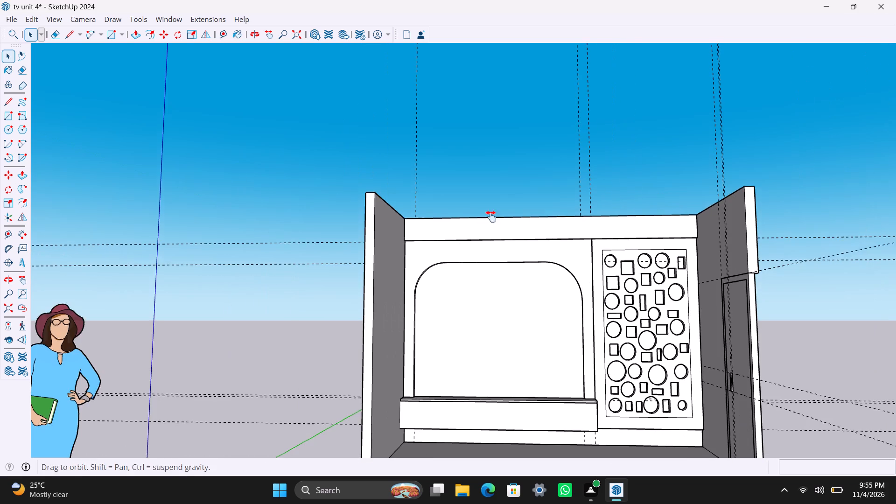
shift+middle_drag(491, 217, 490, 217)
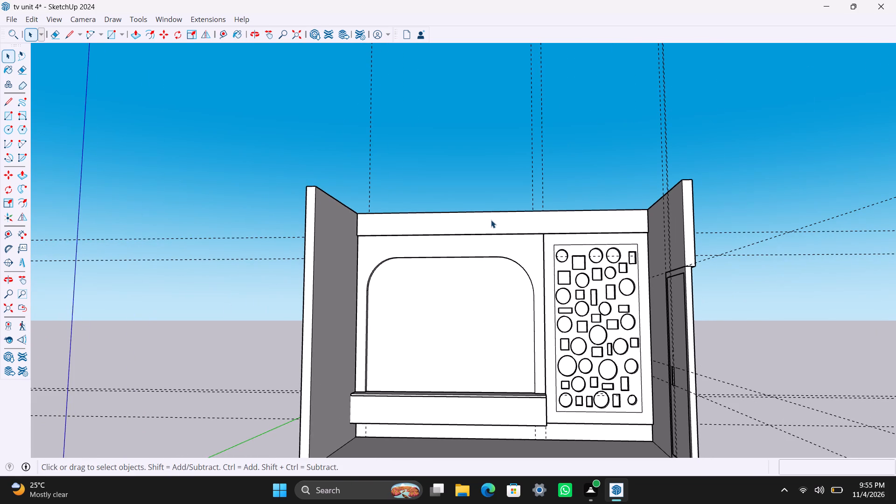
scroll(446, 207, up, 6)
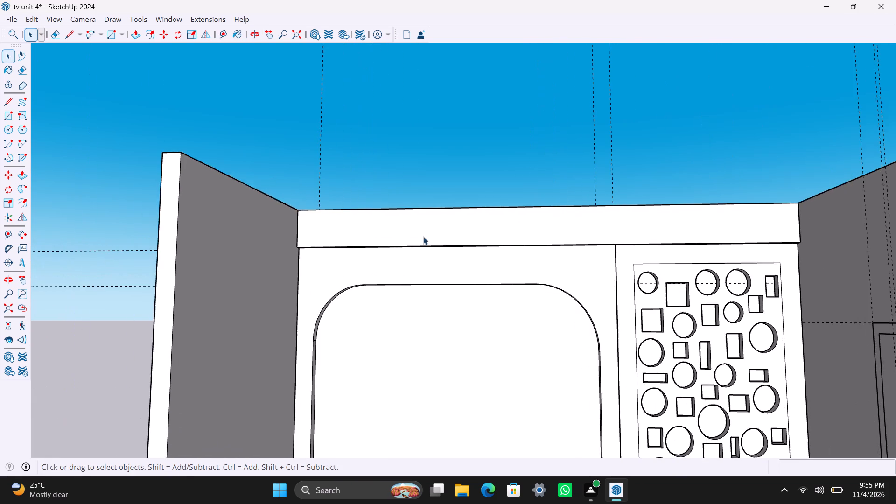
Reopen the top strip's group, extrude its front face by another 1", and leave the group.
middle_drag(395, 269, 393, 192)
double_click(455, 234)
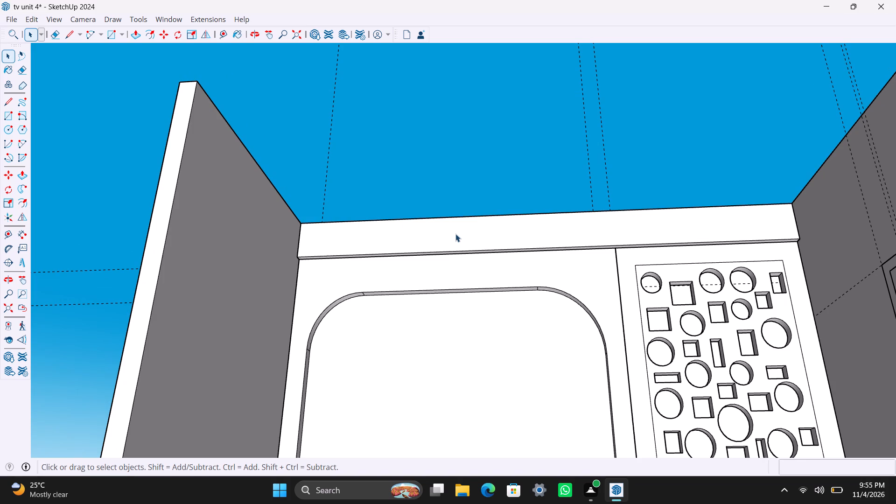
triple_click(454, 231)
click(455, 232)
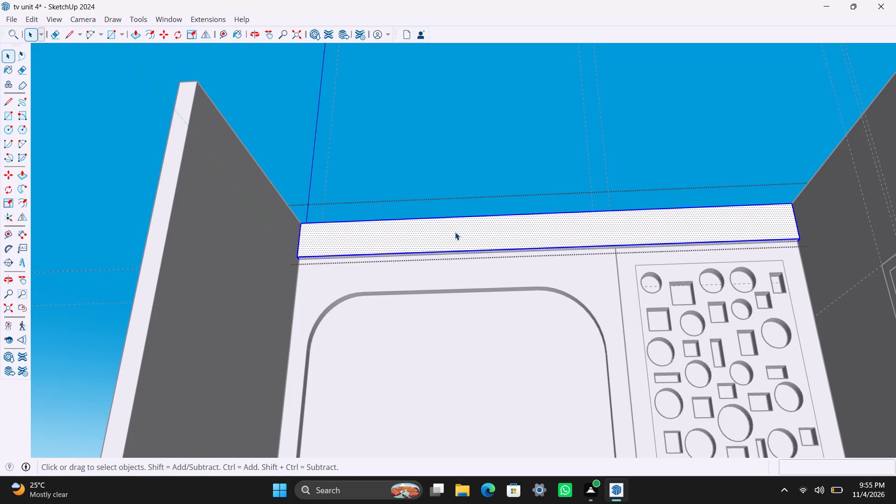
key(p)
click(455, 232)
text(1")
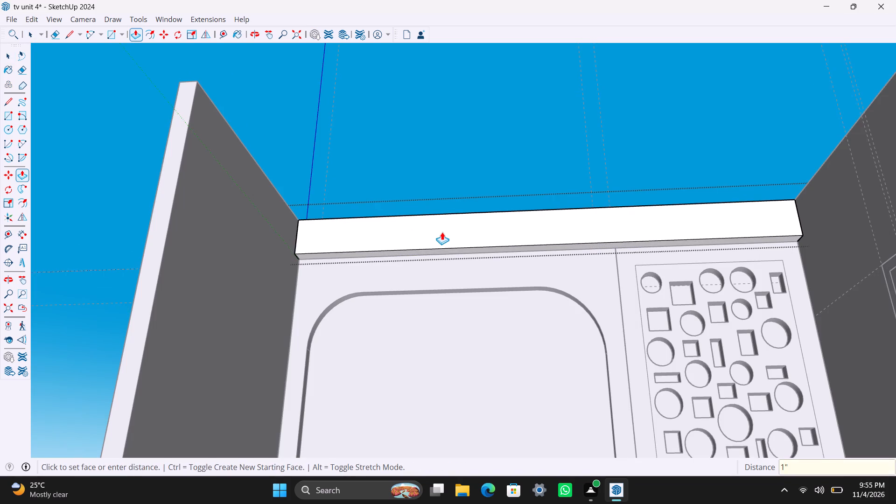
key(Return)
key(space)
click(484, 139)
scroll(482, 138, down, 9)
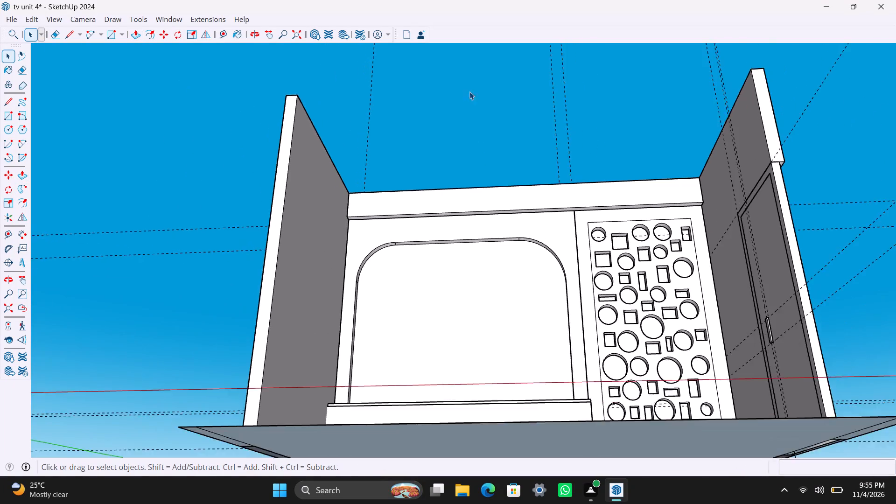
Open the room walls' group and copy the door-side wall's top edge down to the level of the top strip's bottom.
middle_drag(520, 94, 650, 224)
scroll(642, 190, up, 6)
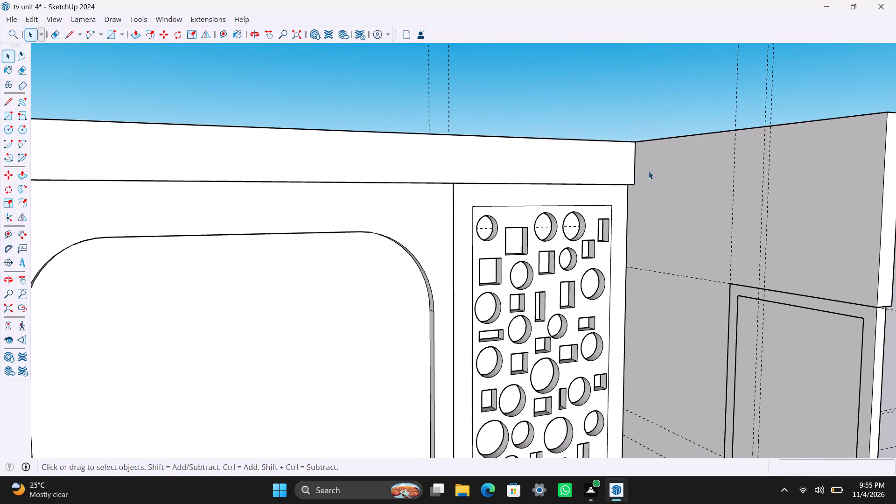
scroll(636, 175, up, 2)
click(646, 131)
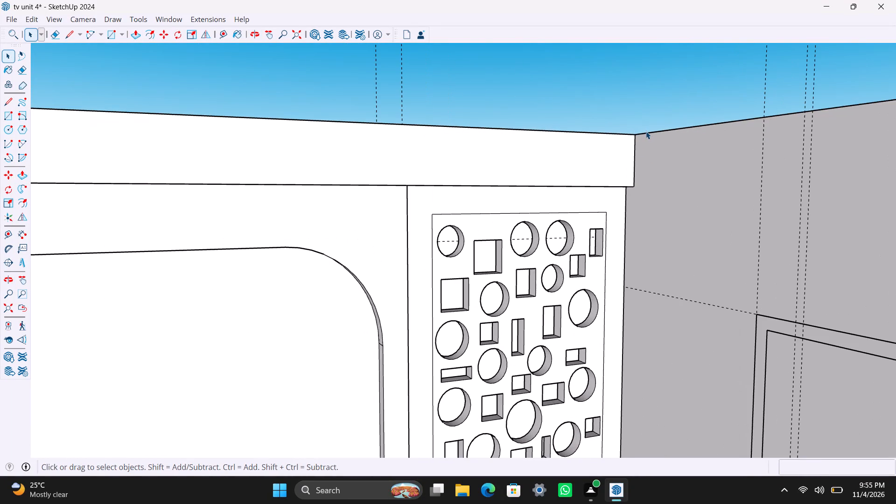
click(648, 135)
double_click(648, 135)
click(648, 135)
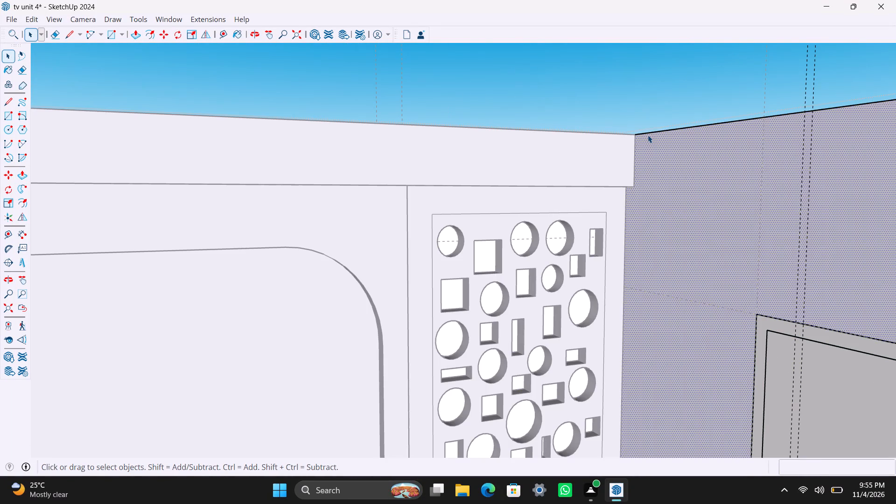
click(648, 134)
key(m)
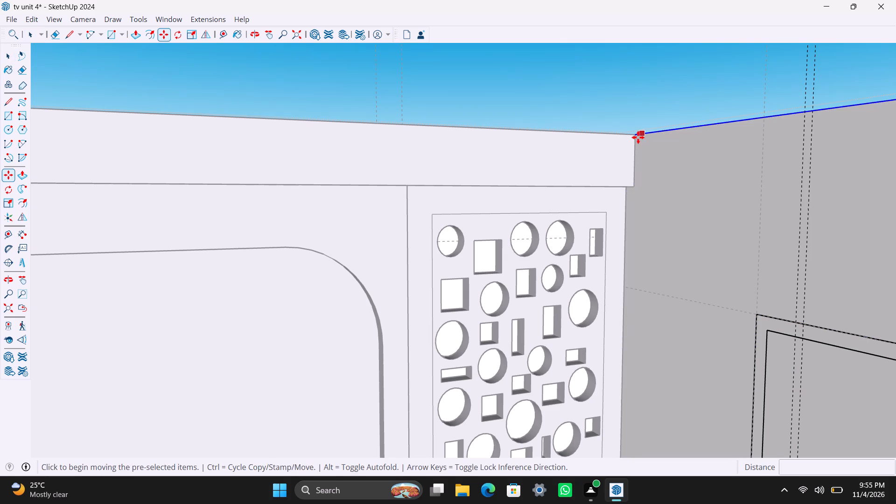
ctrl+click(637, 137)
click(634, 189)
key(space)
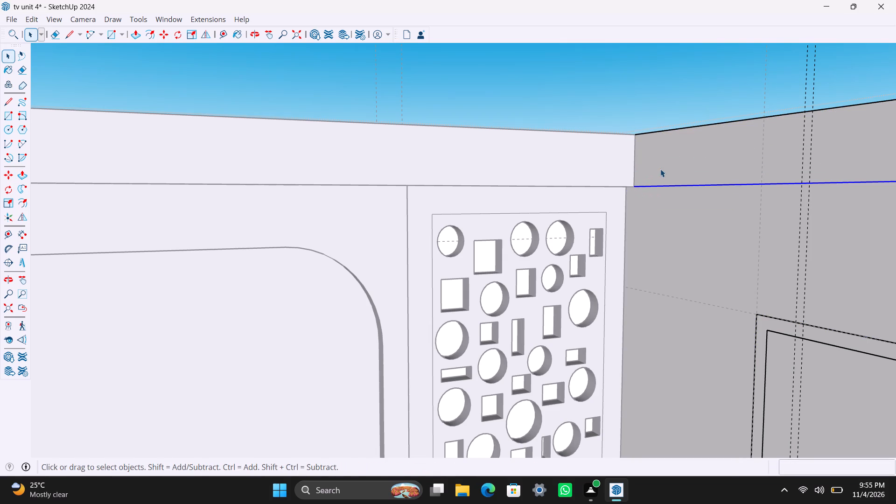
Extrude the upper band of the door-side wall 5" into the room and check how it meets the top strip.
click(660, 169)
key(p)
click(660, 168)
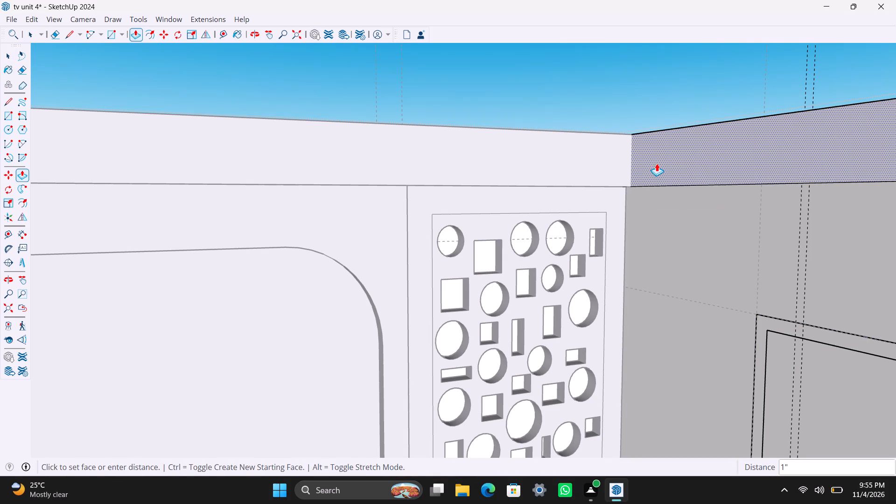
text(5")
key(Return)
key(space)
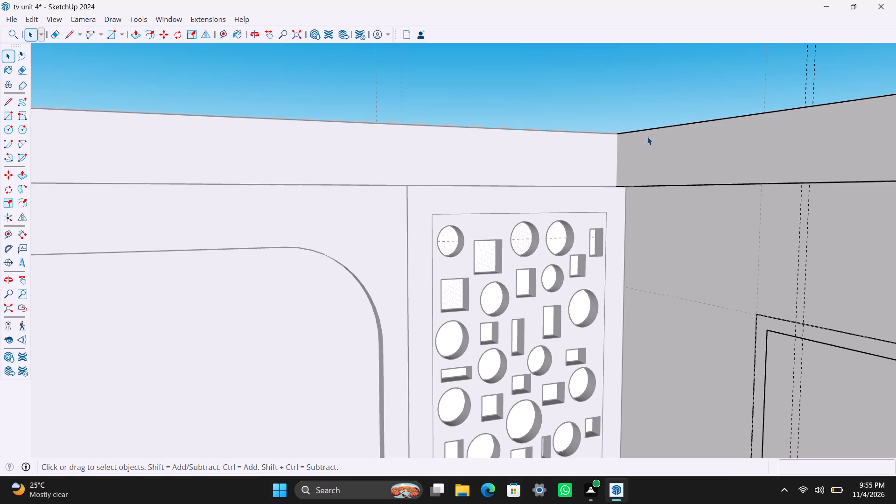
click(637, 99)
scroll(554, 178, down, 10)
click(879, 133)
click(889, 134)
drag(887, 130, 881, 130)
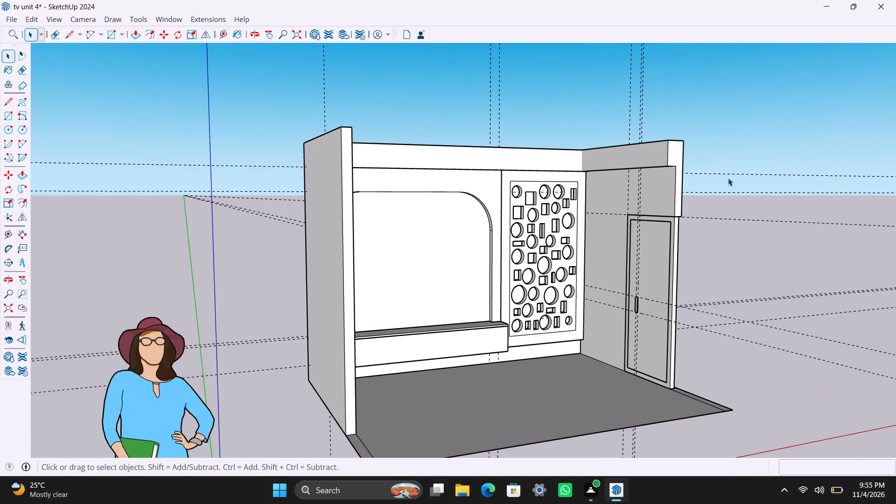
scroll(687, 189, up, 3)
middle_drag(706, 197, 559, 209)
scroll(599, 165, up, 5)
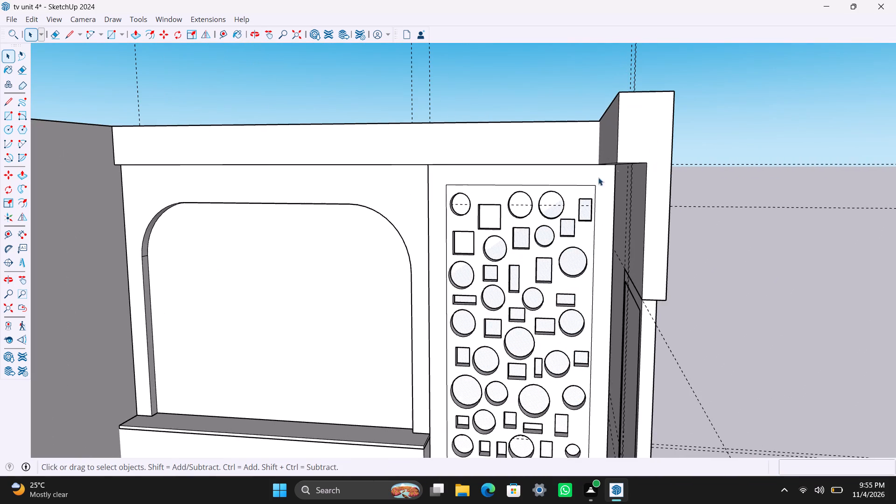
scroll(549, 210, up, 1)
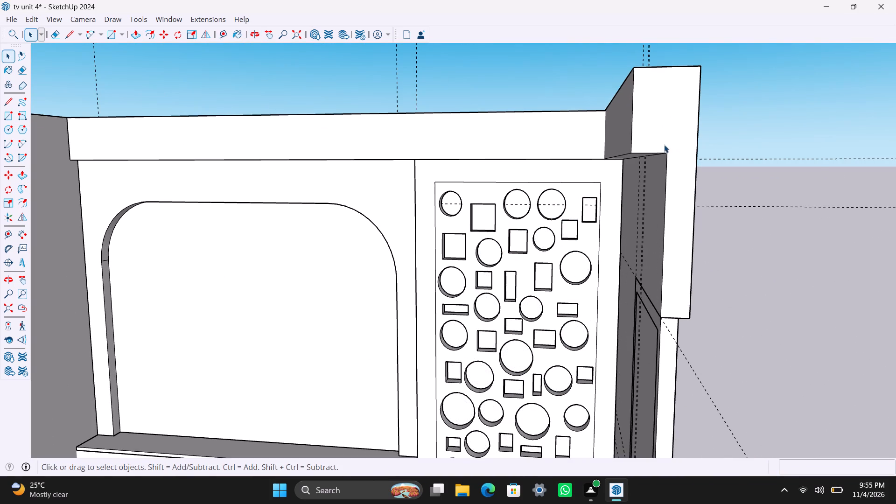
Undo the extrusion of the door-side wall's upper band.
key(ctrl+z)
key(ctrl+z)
Extrude the upper band of the door-side wall about 7/16" into the room.
scroll(660, 145, up, 3)
click(660, 140)
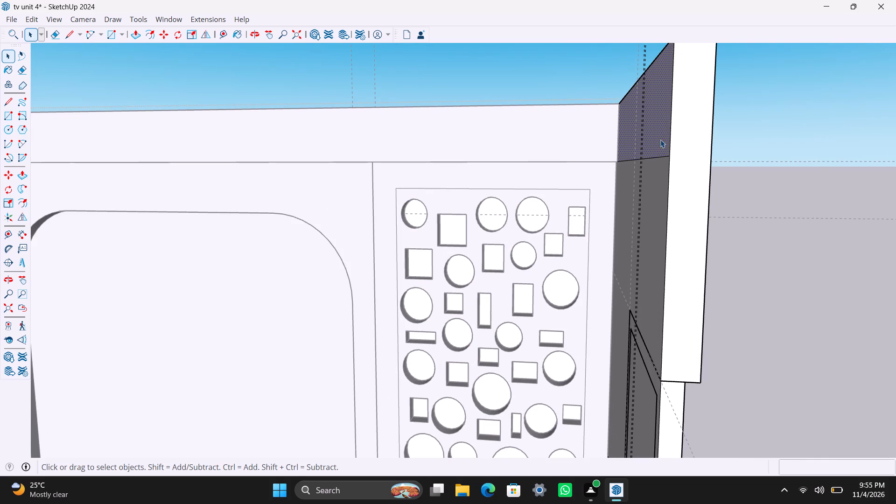
key(p)
drag(661, 138, 653, 138)
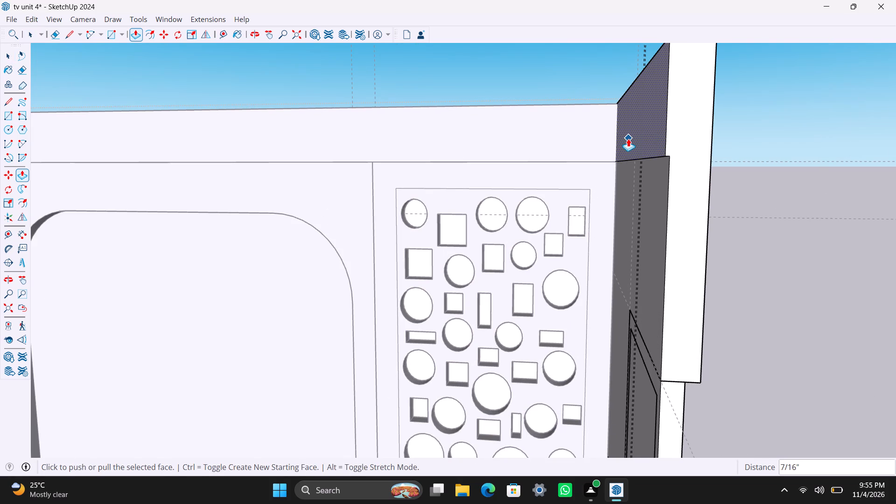
click(628, 139)
key(space)
click(638, 148)
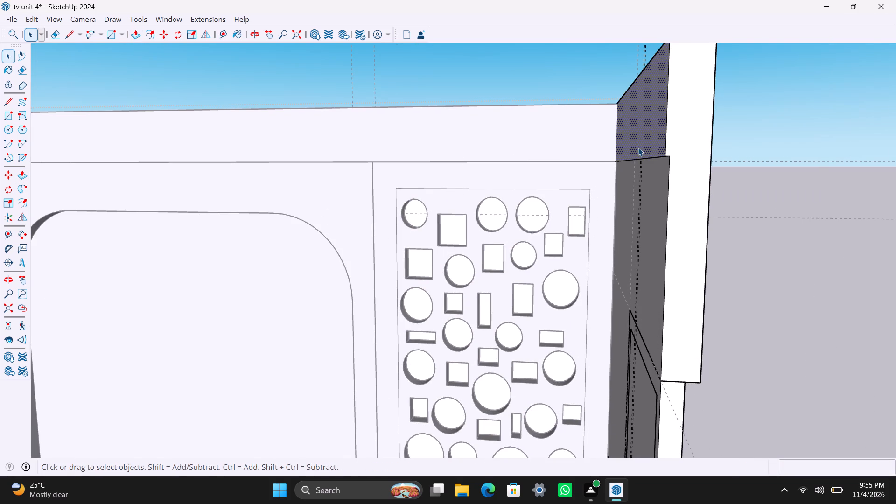
key(space)
click(795, 147)
Extrude the door-side wall's upper band slightly further into the room and leave the walls' group.
scroll(591, 183, down, 10)
shift+middle_drag(610, 169, 691, 182)
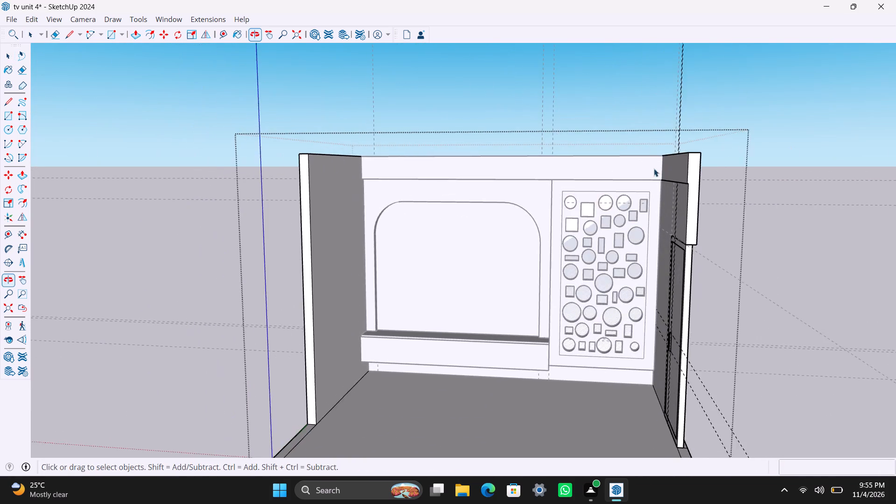
scroll(652, 166, up, 4)
middle_drag(677, 194, 736, 209)
scroll(734, 186, up, 3)
click(734, 186)
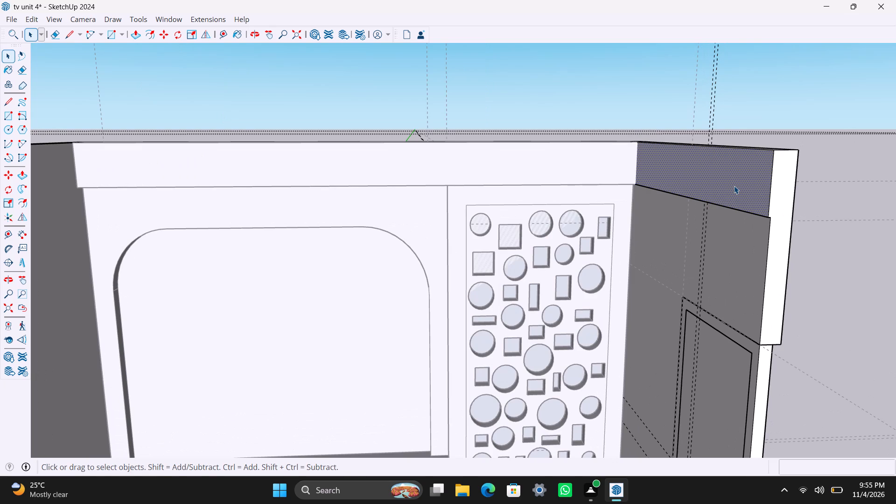
key(p)
click(734, 185)
click(728, 185)
key(space)
click(845, 168)
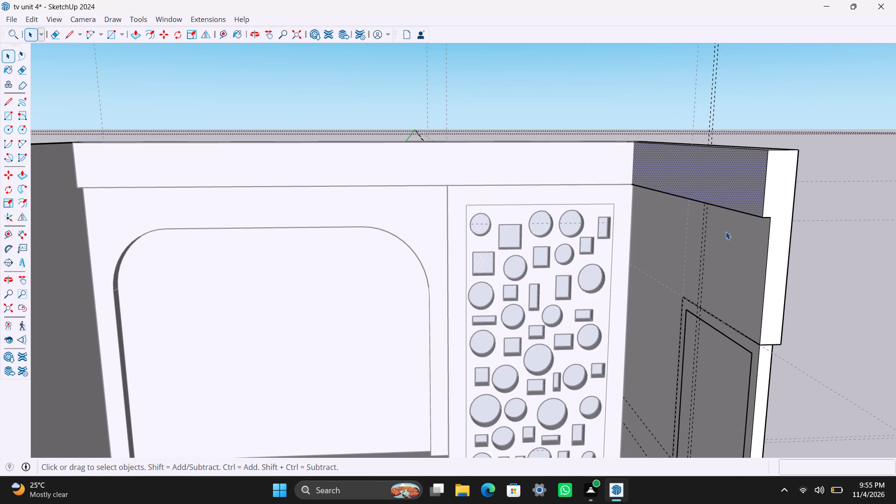
scroll(722, 238, down, 5)
middle_drag(772, 246, 678, 250)
click(799, 115)
Examine the whole TV unit from several angles, including the top strip, arched frame, cabinet, patterned panel and door wall.
scroll(429, 238, down, 3)
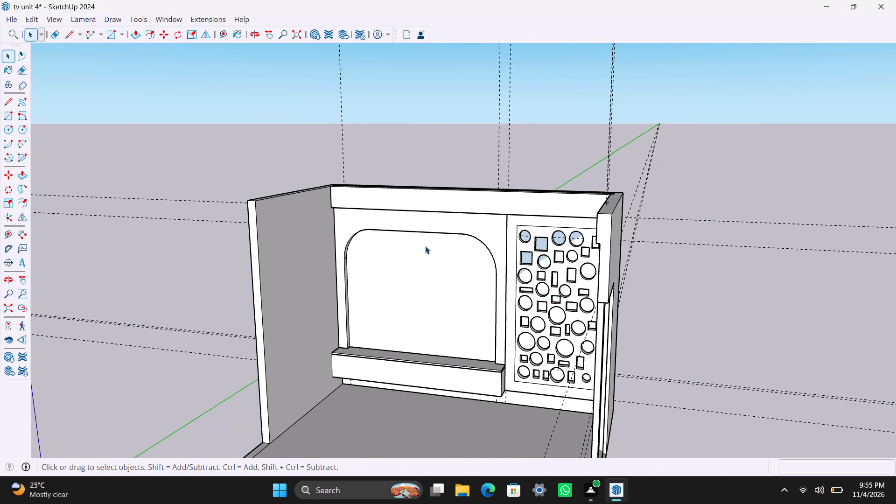
shift+middle_drag(425, 247, 455, 252)
scroll(414, 280, up, 3)
middle_drag(450, 329, 497, 288)
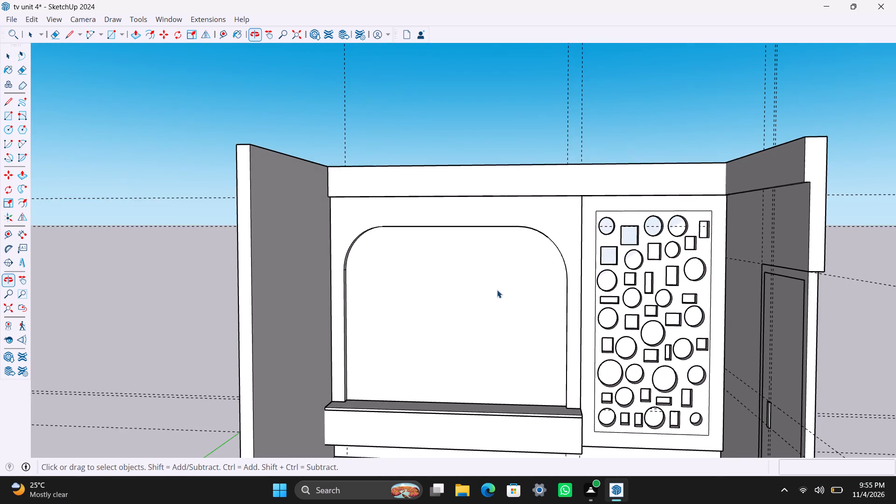
scroll(600, 378, up, 2)
scroll(677, 337, up, 3)
shift+middle_drag(738, 280, 742, 218)
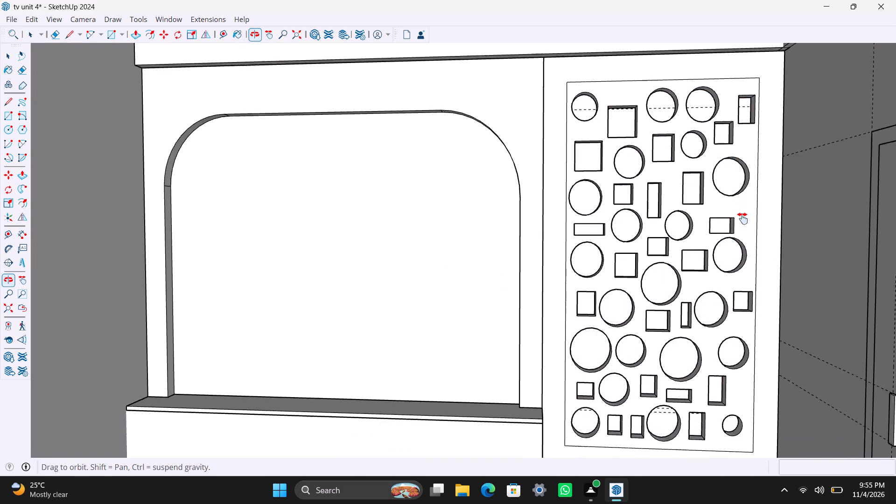
shift+middle_drag(742, 218, 745, 187)
middle_drag(674, 336, 707, 351)
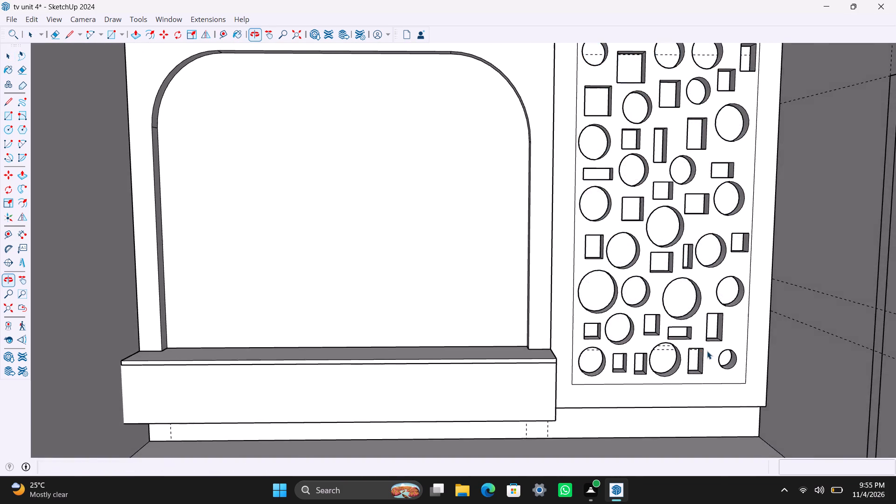
scroll(706, 348, down, 8)
click(685, 123)
scroll(800, 238, up, 3)
middle_drag(852, 269, 591, 303)
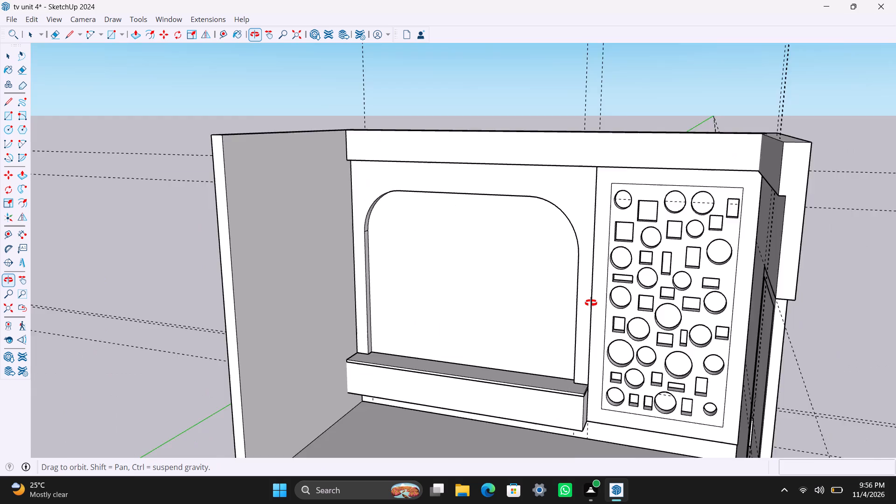
middle_drag(591, 303, 827, 286)
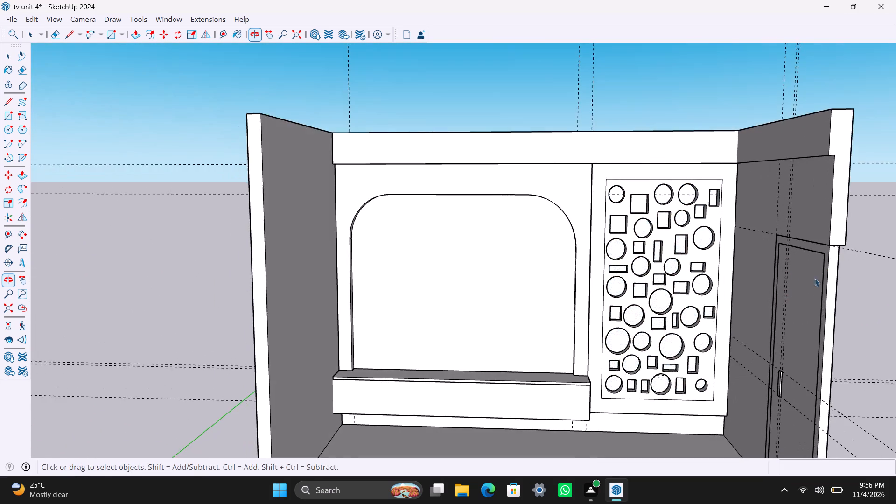
scroll(647, 220, down, 4)
scroll(591, 221, up, 3)
shift+middle_drag(568, 214, 534, 209)
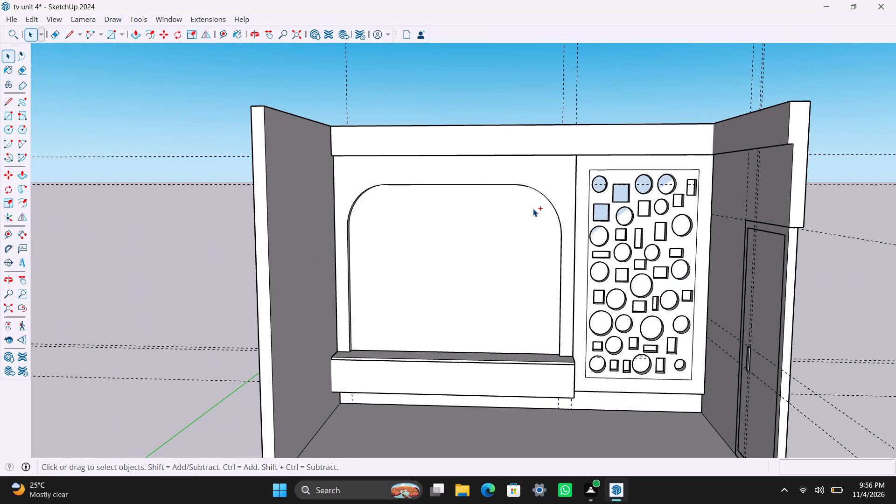
Save the model.
key(ctrl+s)
Delete all guides from the model and save it again.
click(35, 18)
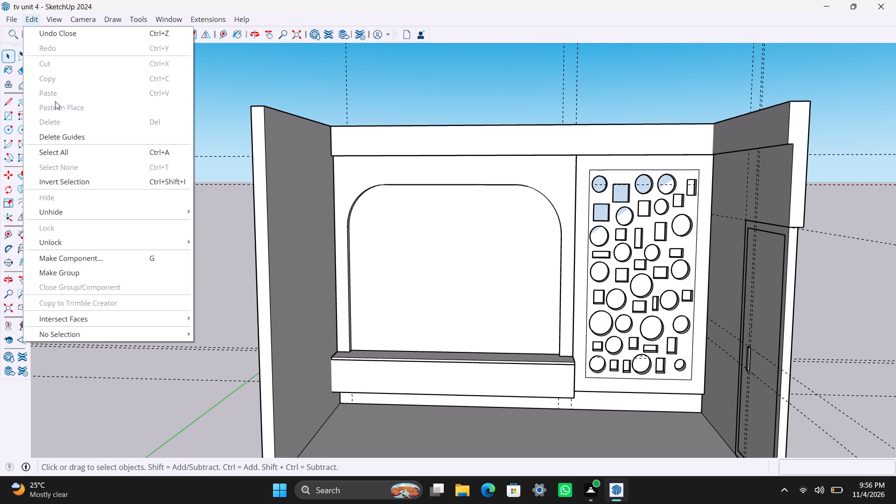
click(63, 140)
scroll(427, 201, down, 4)
key(ctrl+s)
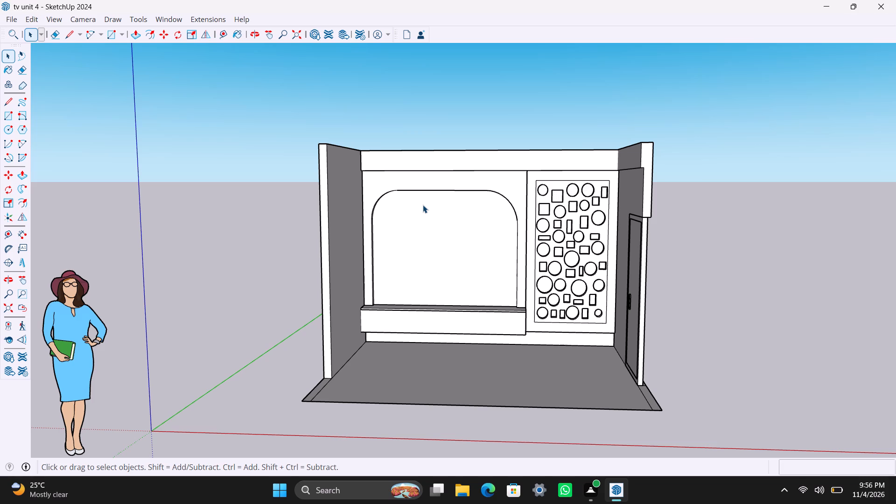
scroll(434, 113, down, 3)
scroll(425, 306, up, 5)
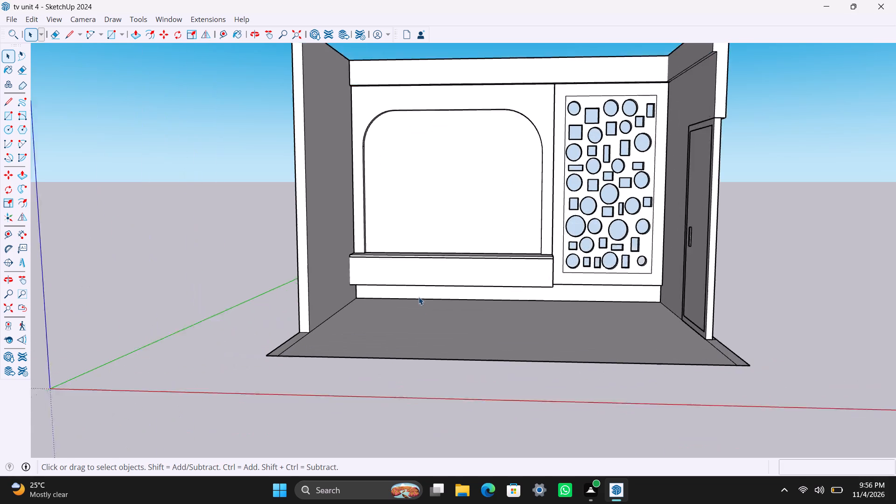
Open the TV unit's group and the nested group holding the cabinet's front face for editing.
middle_drag(419, 286, 425, 313)
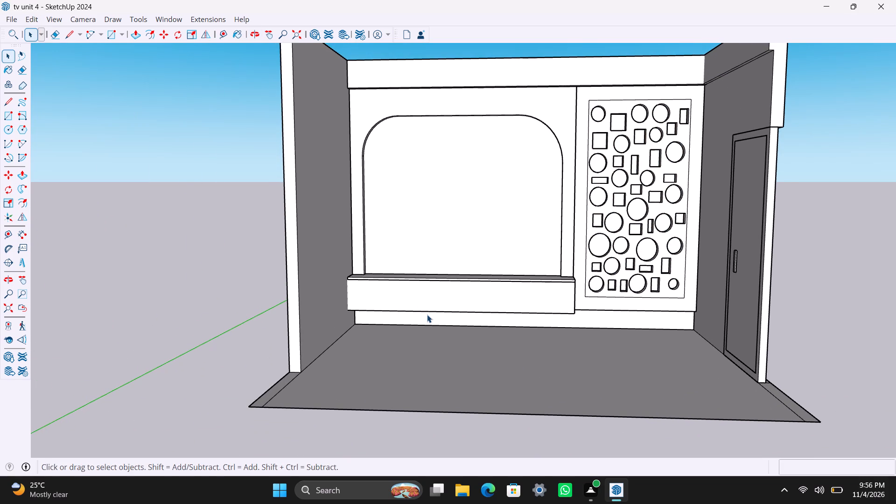
click(464, 234)
double_click(466, 234)
click(445, 221)
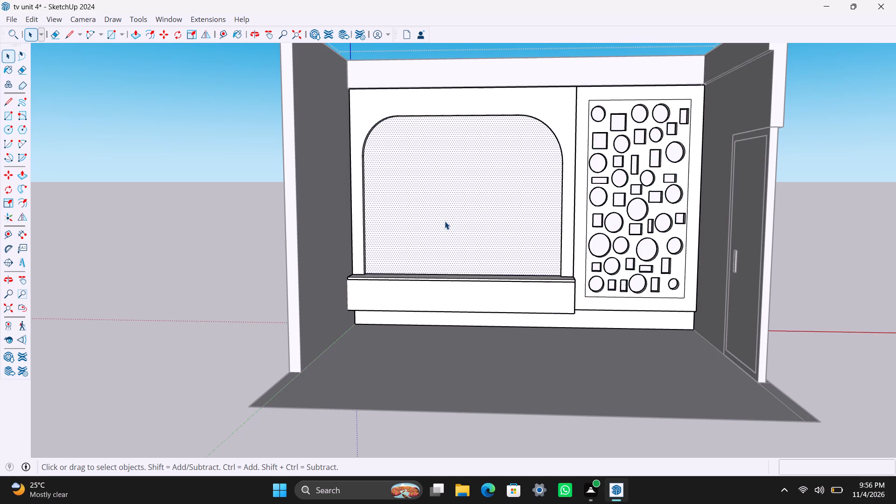
click(385, 287)
scroll(374, 295, up, 6)
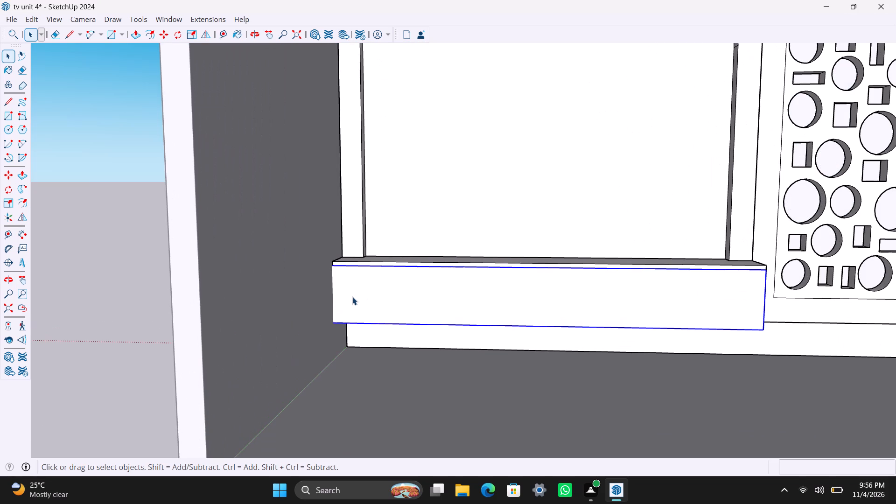
scroll(335, 295, up, 1)
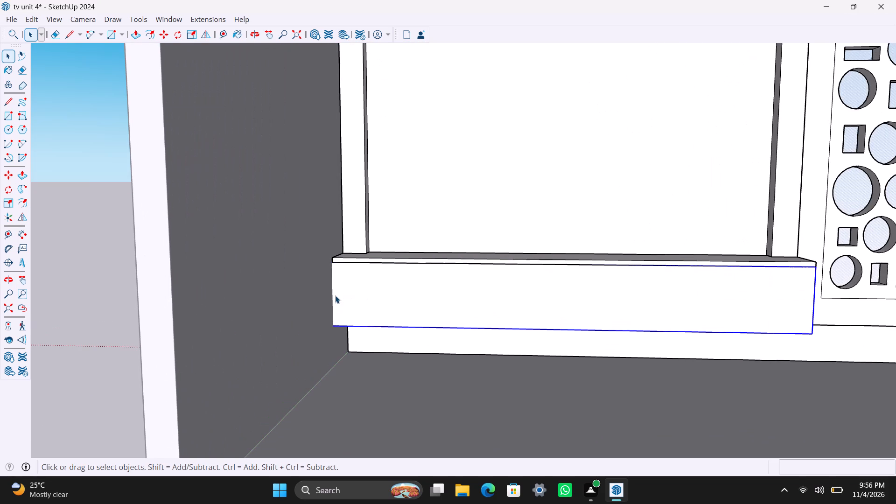
click(333, 294)
click(817, 289)
double_click(817, 289)
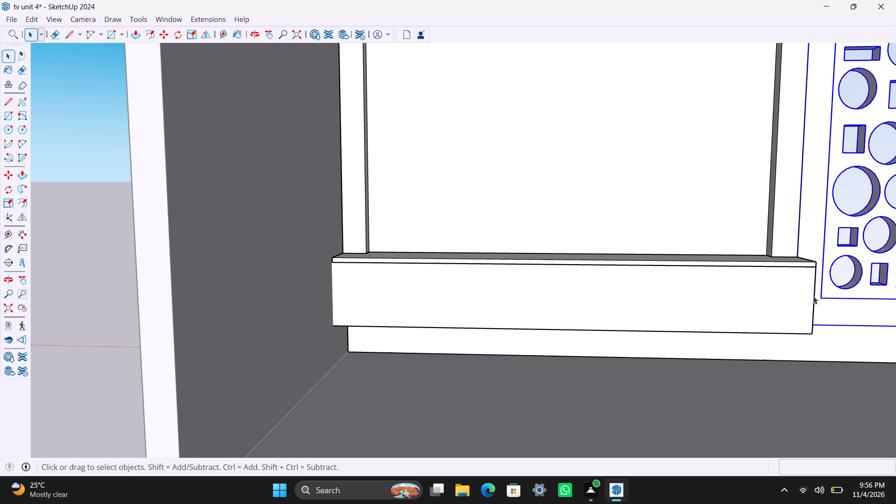
click(813, 296)
double_click(813, 296)
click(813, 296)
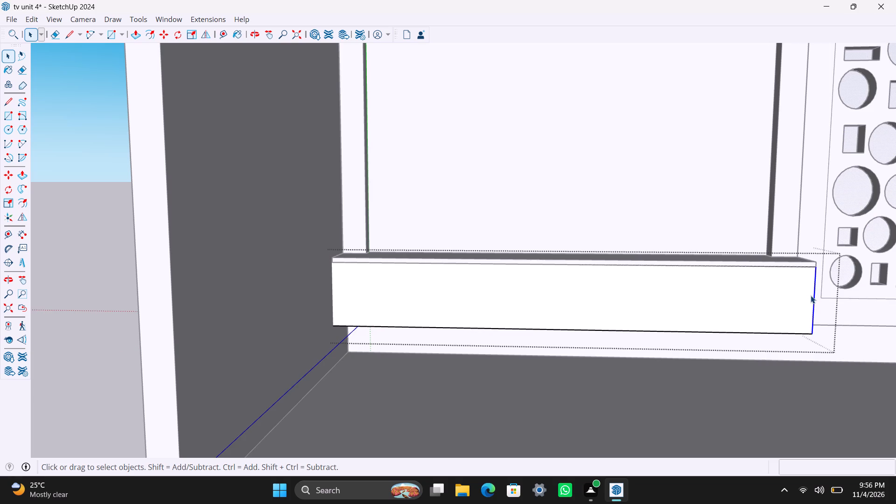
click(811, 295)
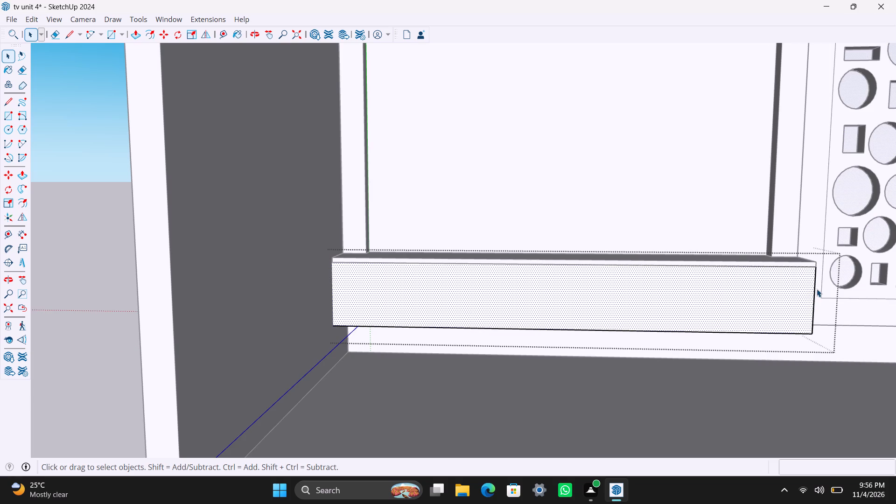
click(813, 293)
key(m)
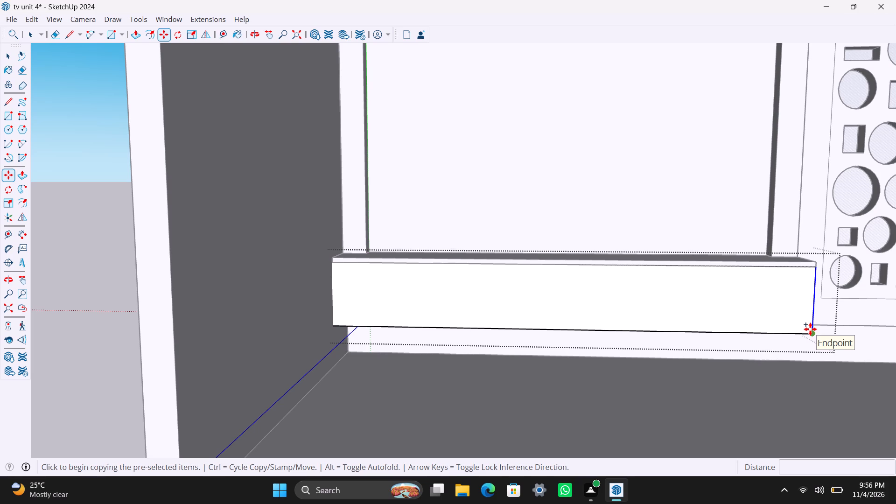
Split the cabinet's front face in half with a vertical line from the midpoint of its bottom edge to its top edge.
key(l)
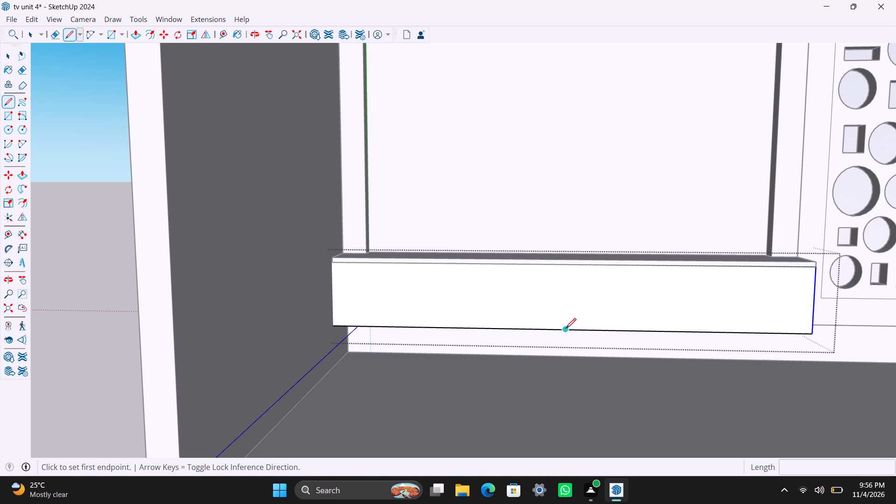
drag(566, 329, 564, 323)
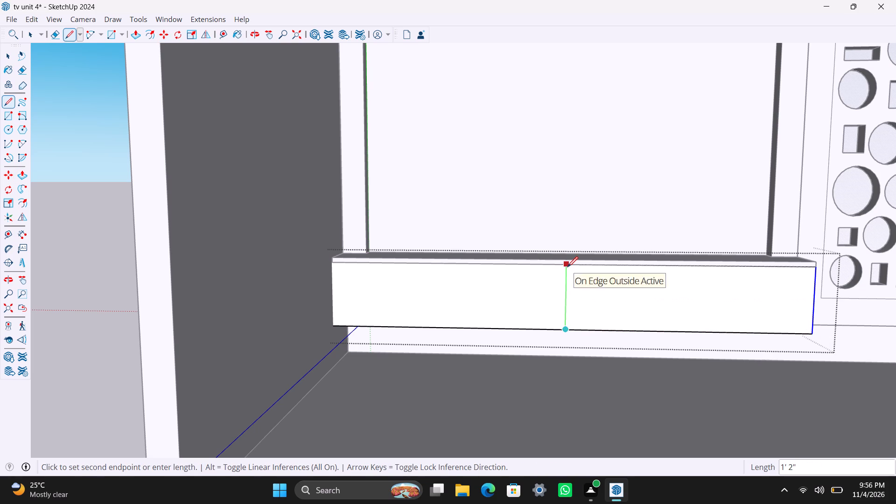
scroll(565, 269, up, 7)
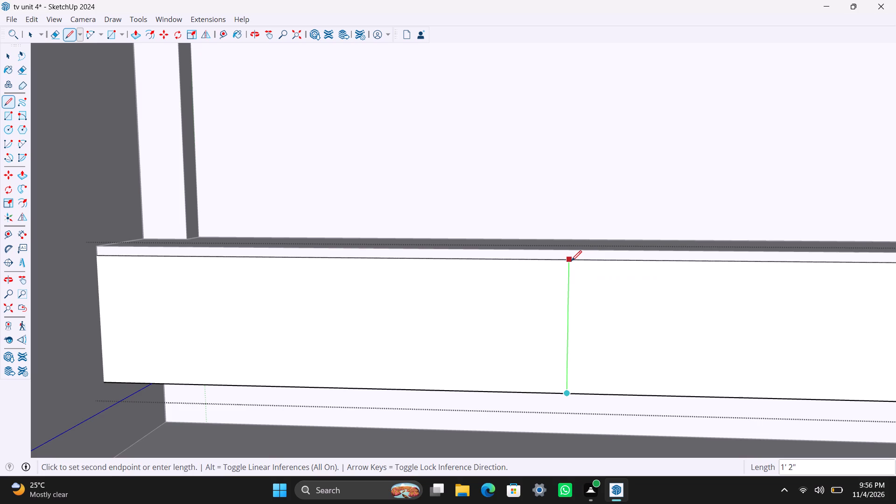
click(572, 260)
key(space)
click(592, 318)
click(499, 321)
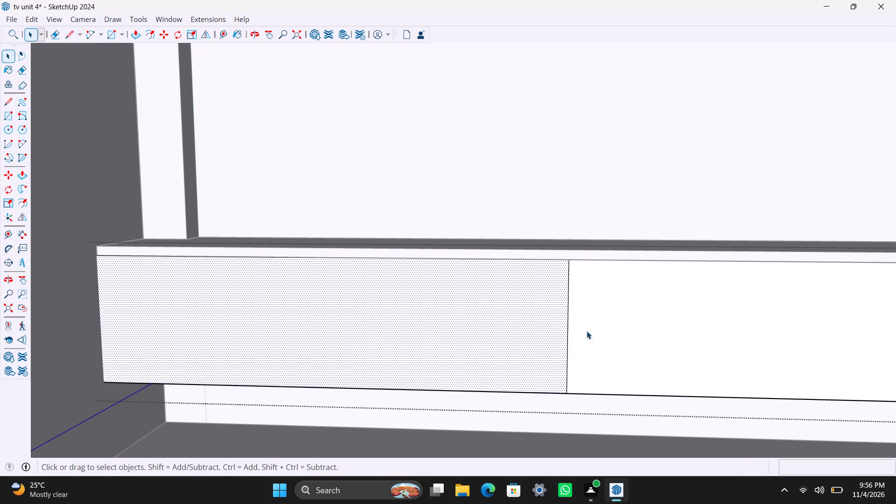
Divide the half of the cabinet front away from the patterned panel with a vertical line at its midpoint.
scroll(557, 352, down, 7)
middle_drag(461, 350, 462, 305)
scroll(430, 318, up, 1)
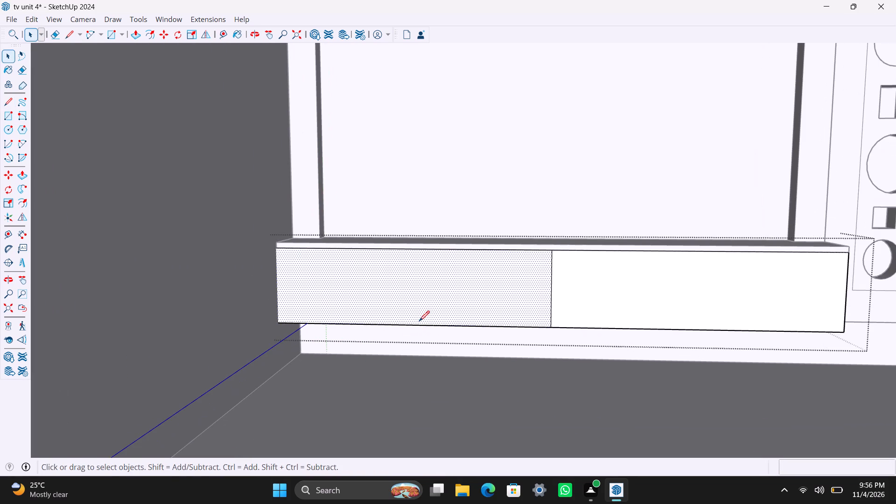
key(l)
click(406, 322)
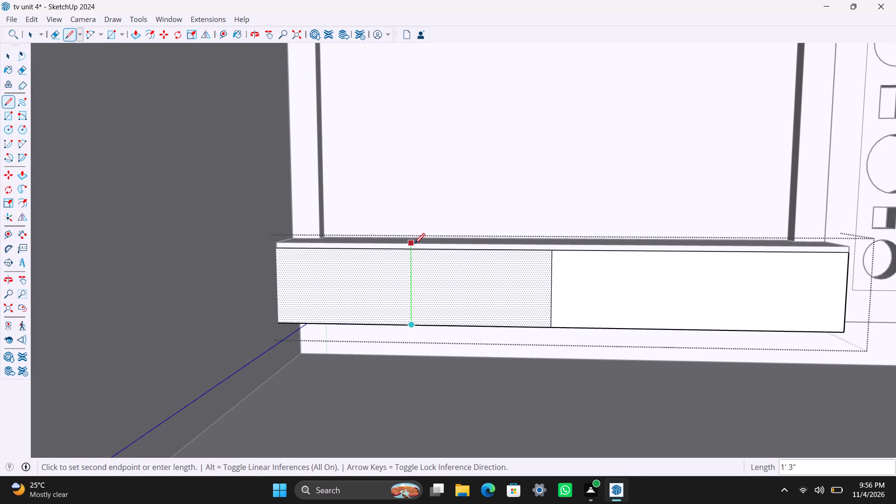
click(412, 249)
key(space)
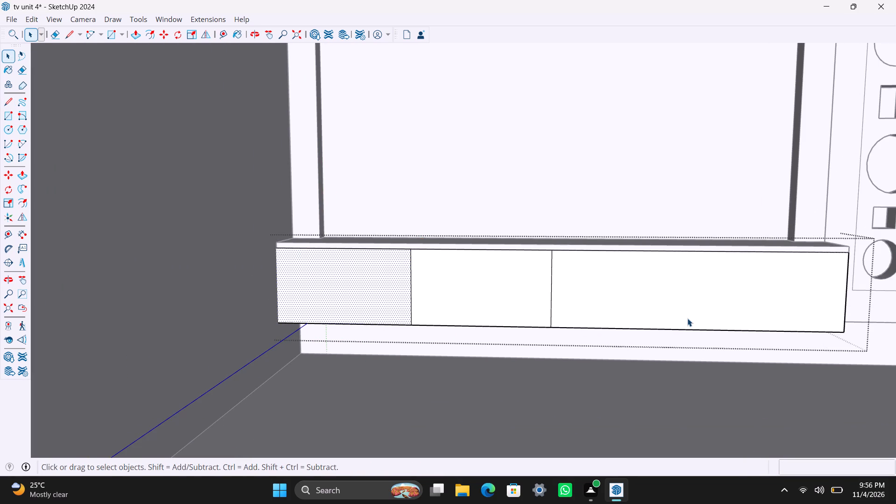
Divide the half of the cabinet front nearer the patterned panel with a vertical line at its midpoint, giving four equal sections.
key(l)
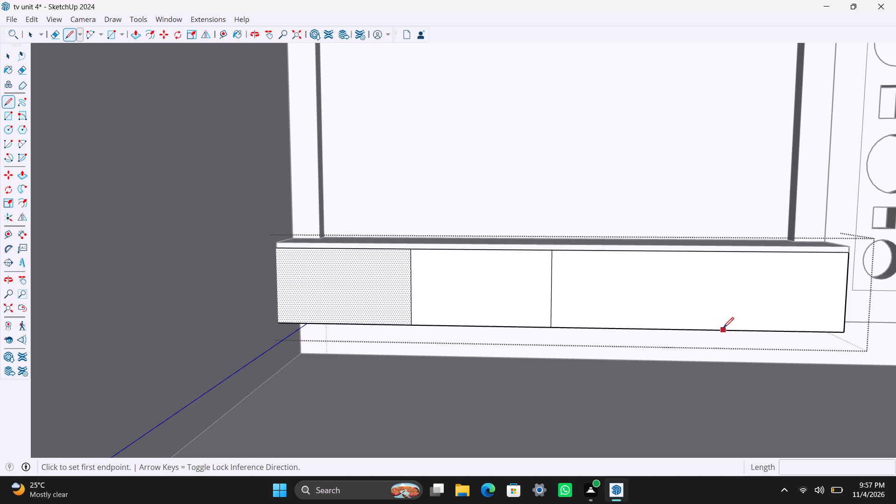
click(697, 328)
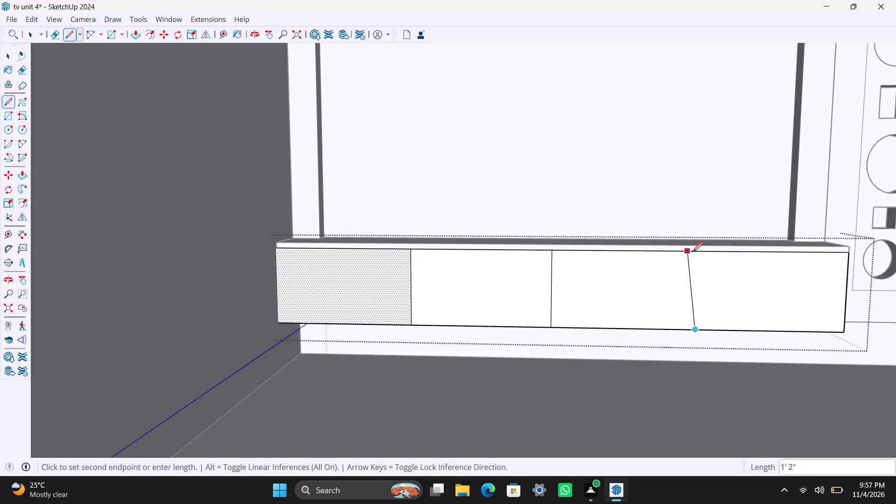
scroll(694, 254, up, 4)
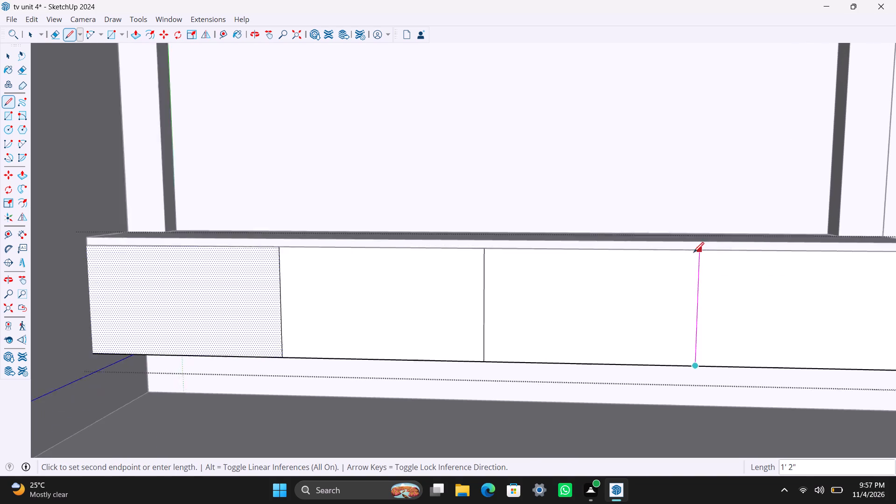
scroll(693, 252, up, 4)
middle_drag(704, 253, 703, 66)
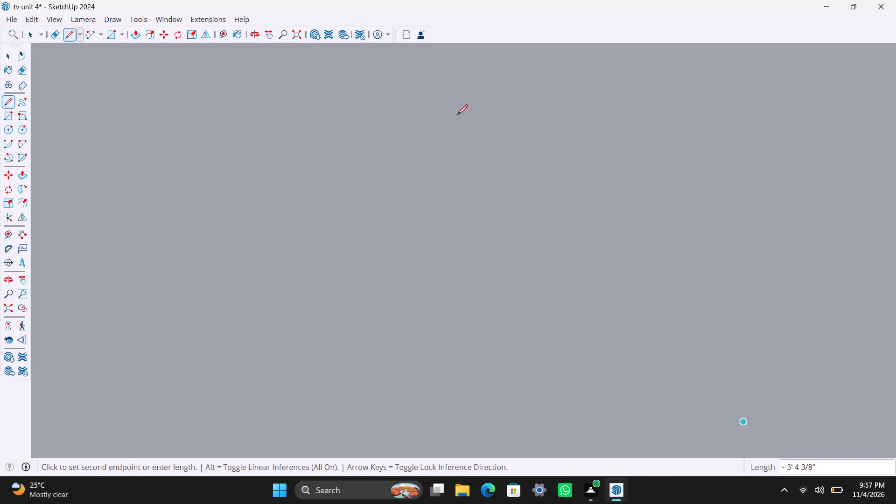
click(299, 41)
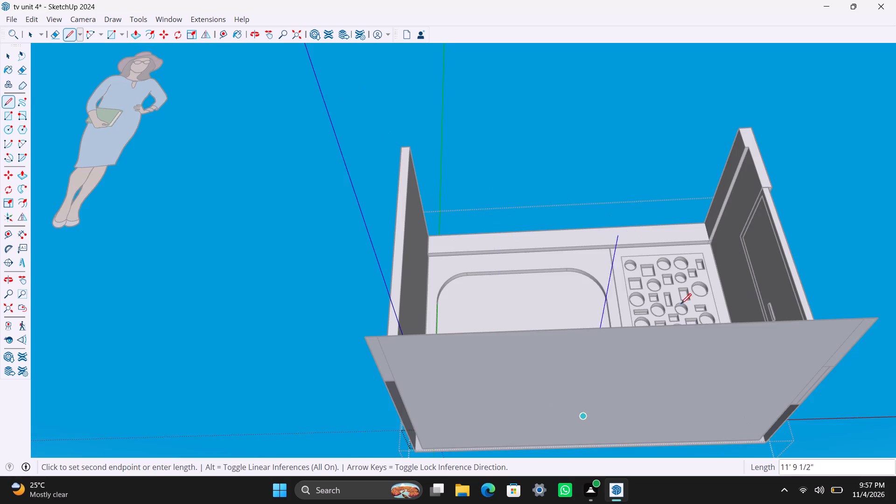
middle_drag(684, 274, 610, 402)
scroll(604, 359, up, 11)
middle_drag(583, 370, 581, 366)
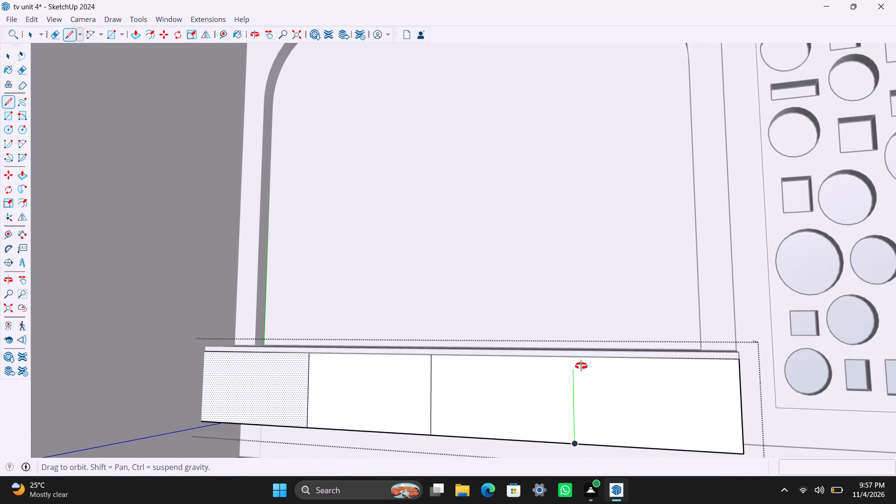
middle_drag(581, 366, 580, 365)
scroll(572, 351, up, 3)
click(571, 352)
key(space)
click(616, 388)
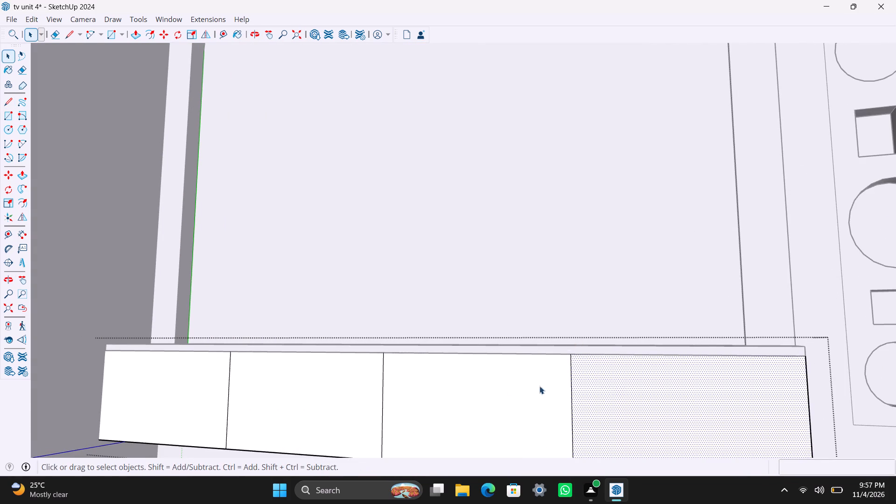
click(511, 385)
Offset the outline of the cabinet front's second section, just before the centre line, inward by 18 mm.
scroll(355, 394, down, 4)
shift+middle_drag(504, 423, 566, 339)
scroll(559, 335, up, 2)
middle_drag(567, 370, 592, 376)
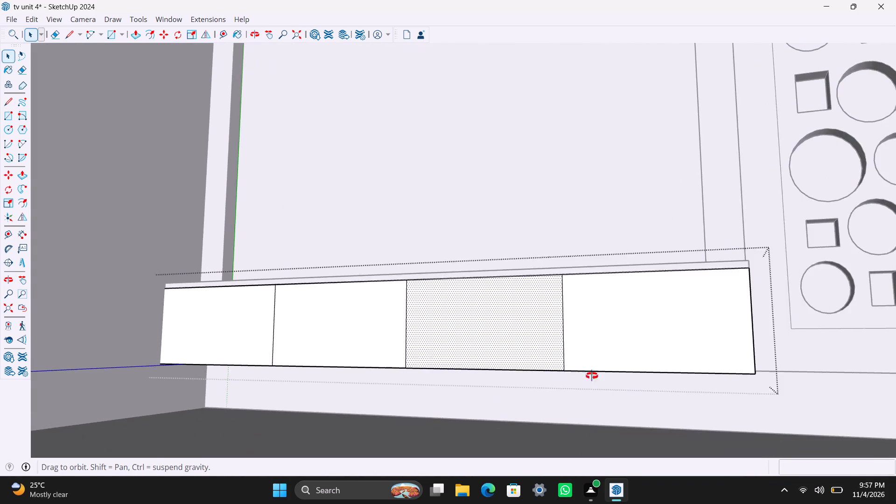
middle_drag(592, 376, 680, 371)
scroll(560, 333, down, 3)
middle_drag(549, 343, 541, 399)
scroll(343, 332, up, 3)
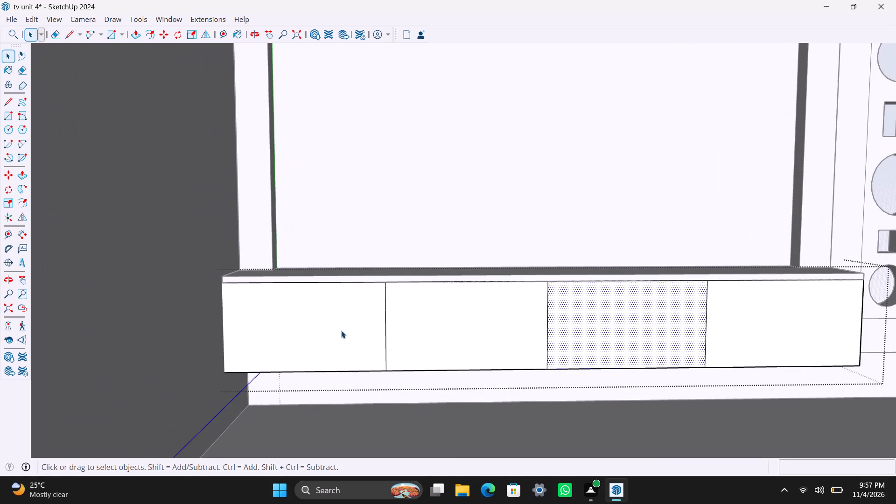
click(445, 337)
key(f)
click(406, 315)
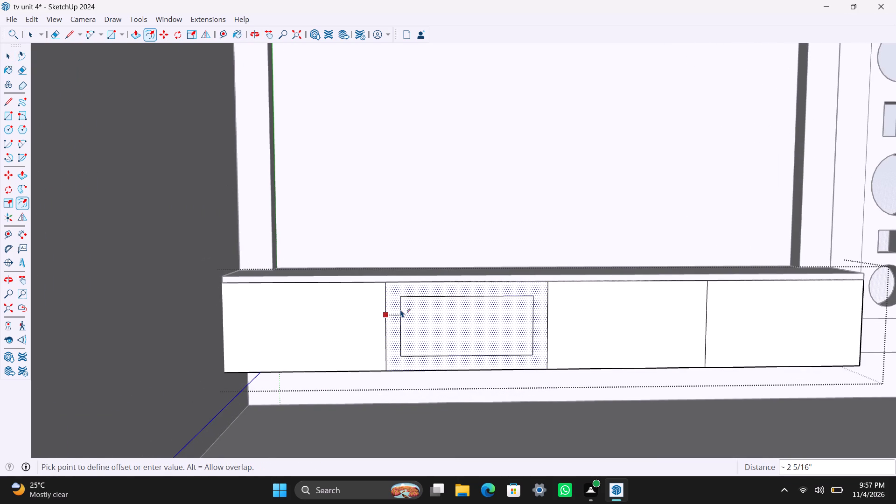
text(18mm)
key(Return)
key(space)
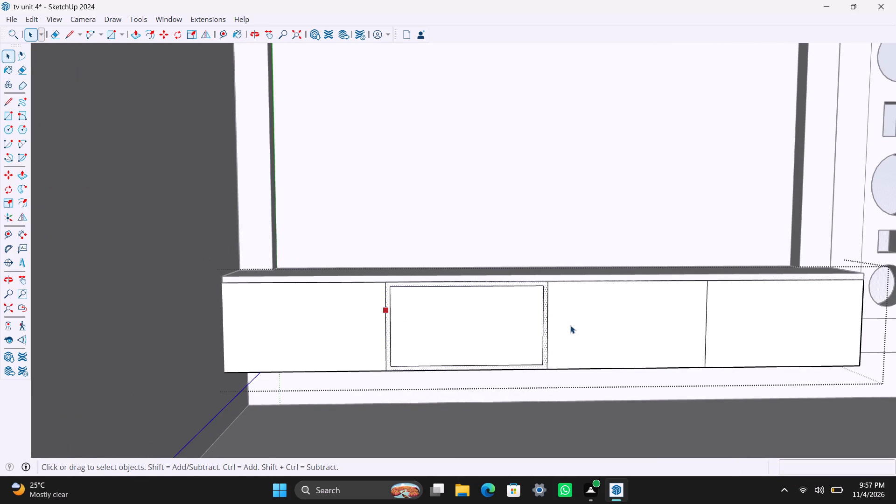
Offset the outline of the cabinet front's third section, nearer the patterned panel, inward by 18 mm.
click(572, 326)
key(f)
click(561, 309)
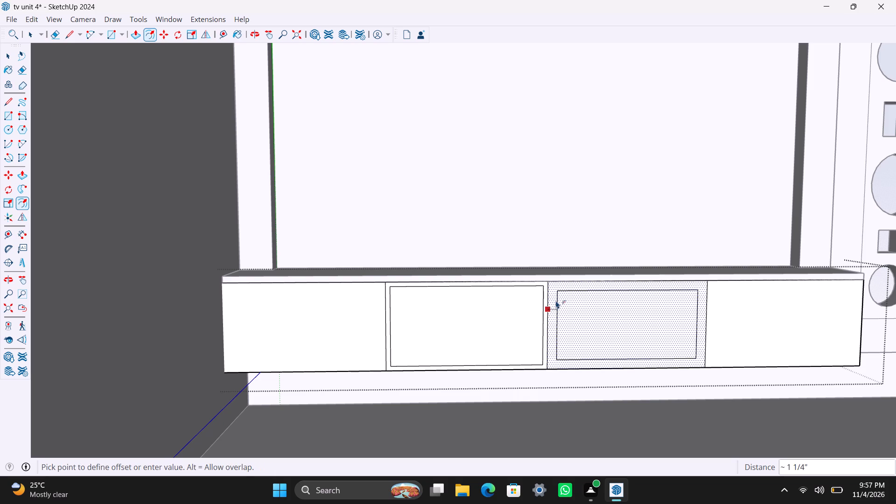
text(18mm)
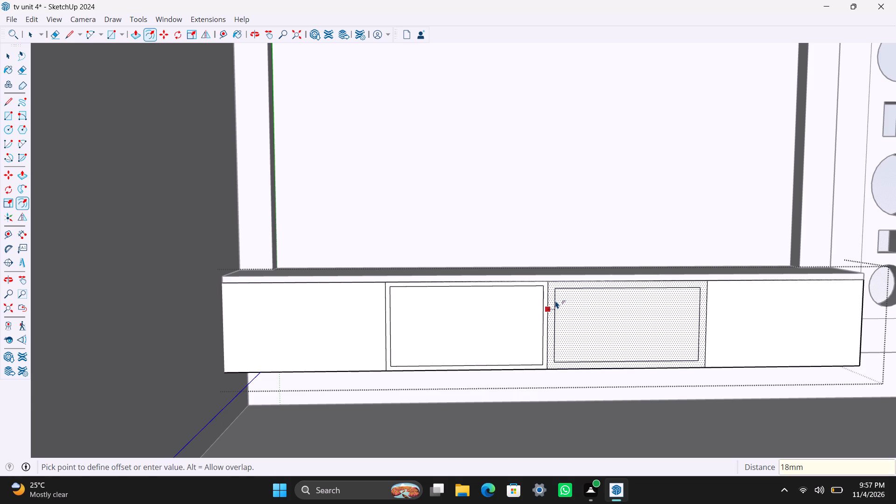
key(Return)
key(space)
Pull the inner face of the cabinet front's third section outward by about 1/4".
scroll(539, 332, up, 8)
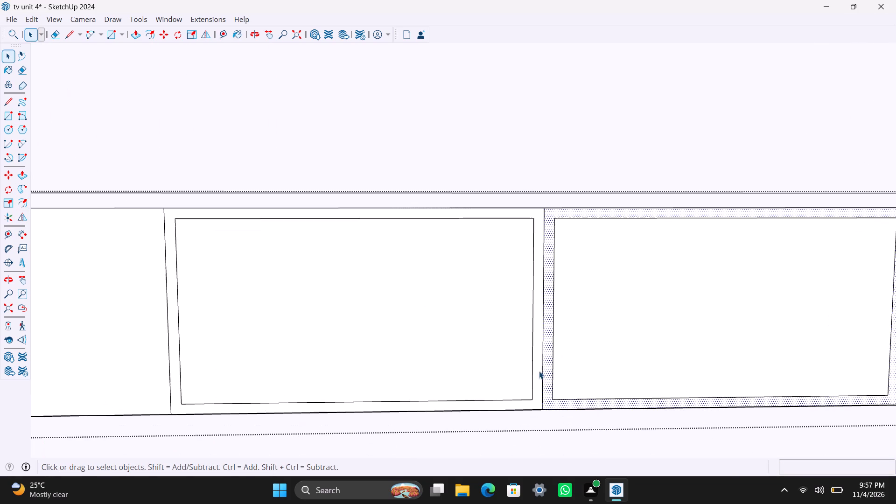
click(567, 353)
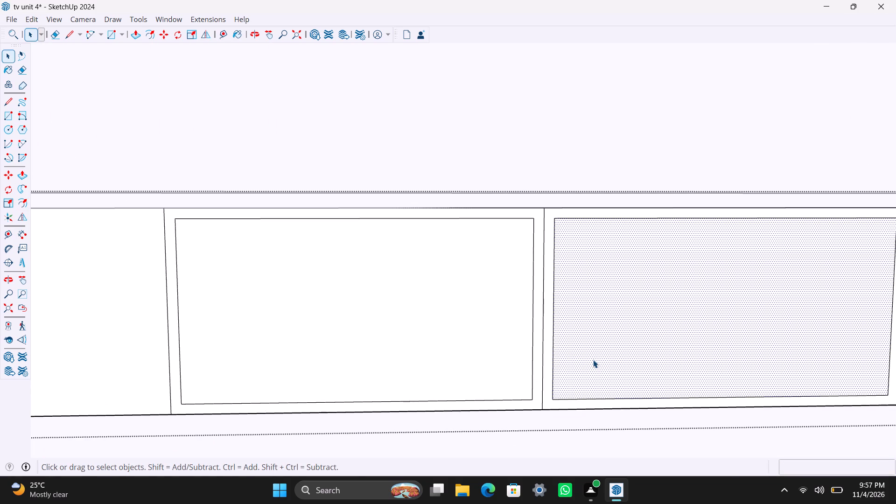
key(p)
drag(593, 360, 593, 355)
drag(594, 333, 595, 326)
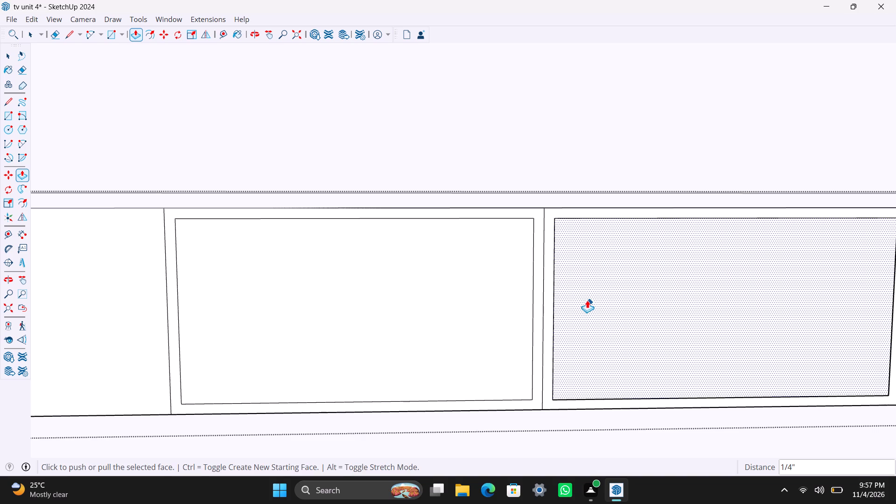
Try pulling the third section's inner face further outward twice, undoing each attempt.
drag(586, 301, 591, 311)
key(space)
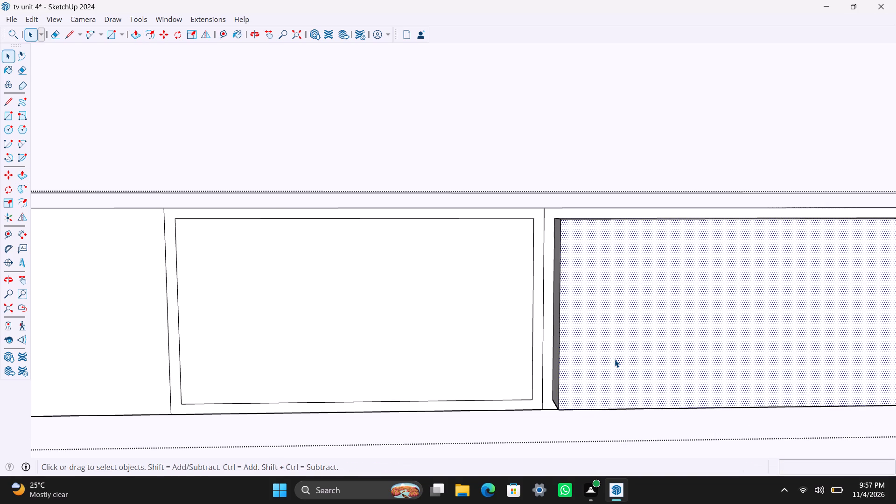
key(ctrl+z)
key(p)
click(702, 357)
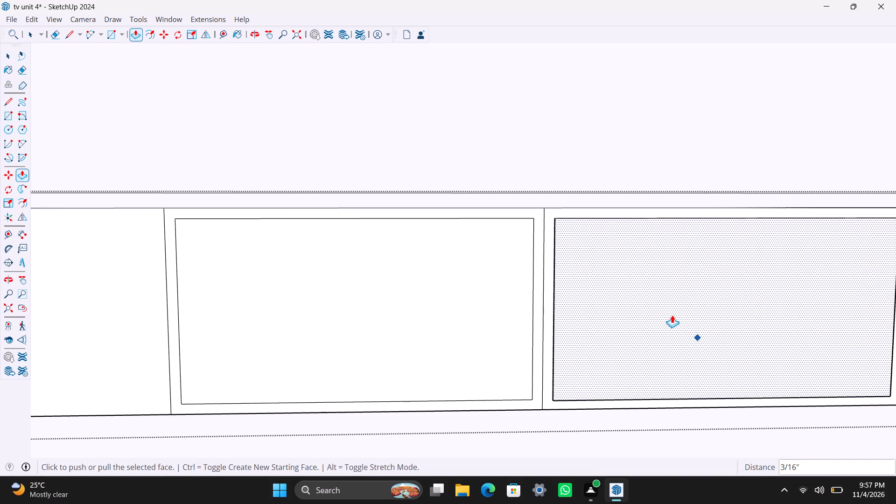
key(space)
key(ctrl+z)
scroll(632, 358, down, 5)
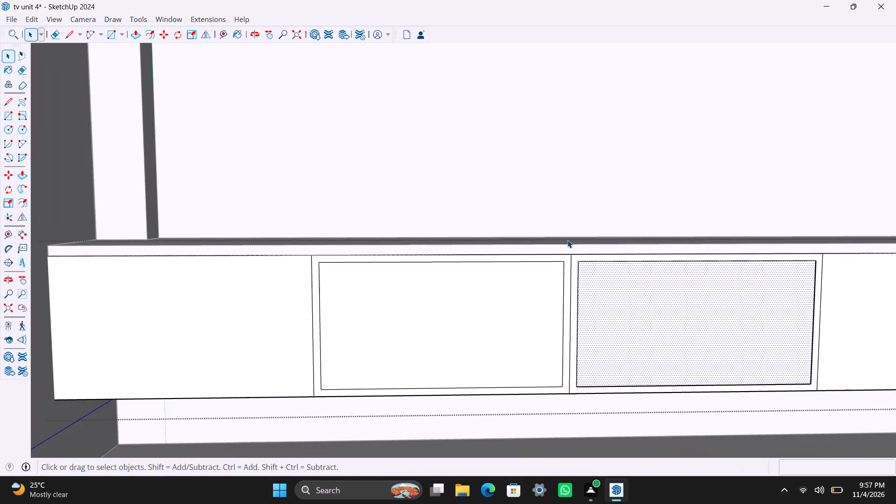
Push the inner face of the cabinet front's third section 11" inward to form an open niche.
middle_drag(568, 239, 560, 321)
scroll(624, 365, up, 3)
key(p)
click(623, 360)
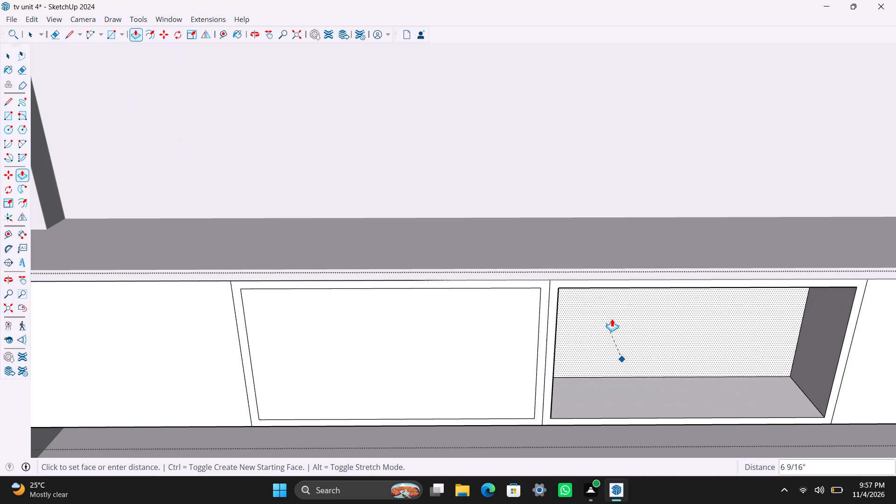
key(1)
key(1)
key(shift+quotedbl)
key(Return)
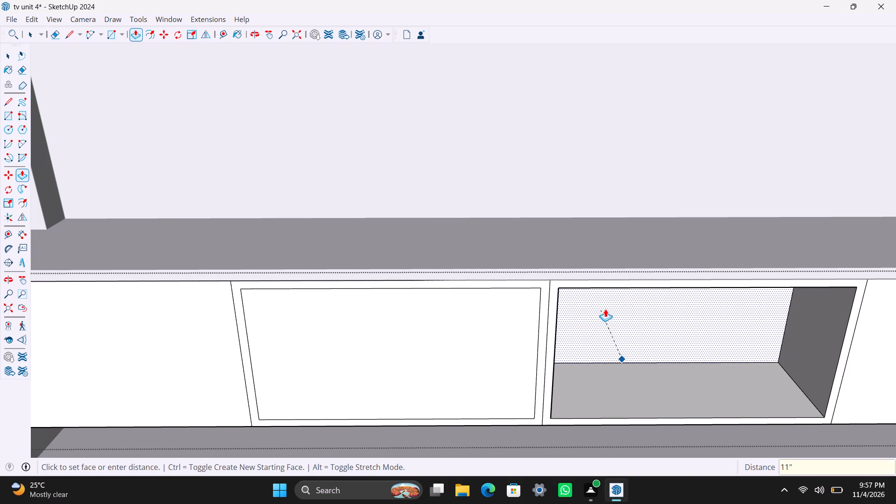
Recess the inner face of the cabinet front's second section by the same 11" depth.
key(space)
click(486, 369)
key(p)
double_click(486, 369)
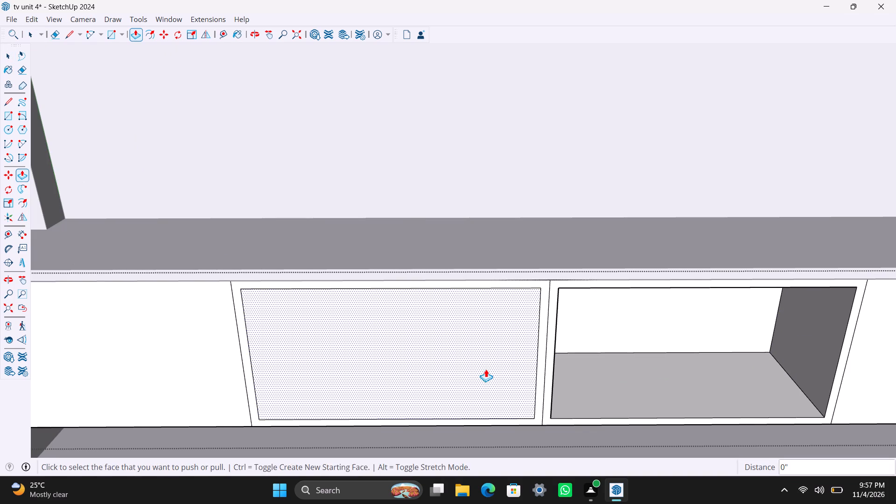
Close the cabinet group for editing and save the model.
key(space)
scroll(473, 376, down, 5)
click(275, 348)
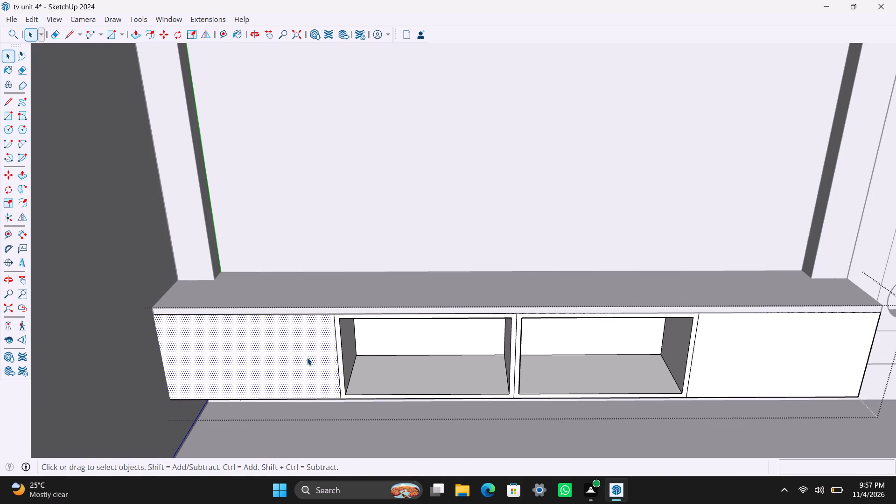
scroll(329, 370, down, 3)
shift+middle_drag(307, 378, 305, 373)
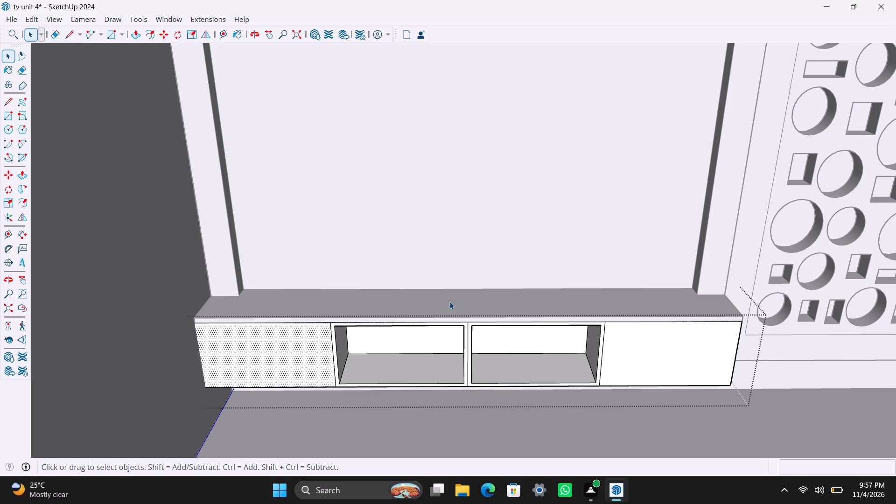
scroll(418, 371, down, 1)
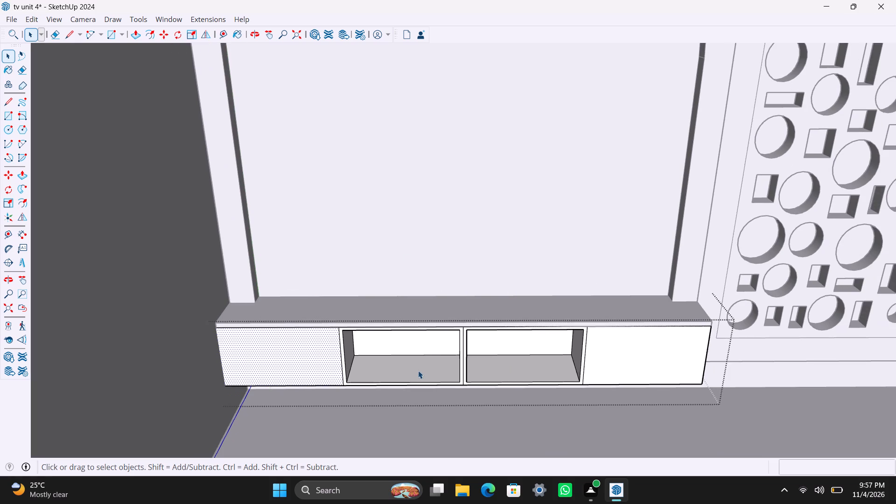
shift+middle_drag(422, 354, 423, 338)
scroll(423, 338, down, 6)
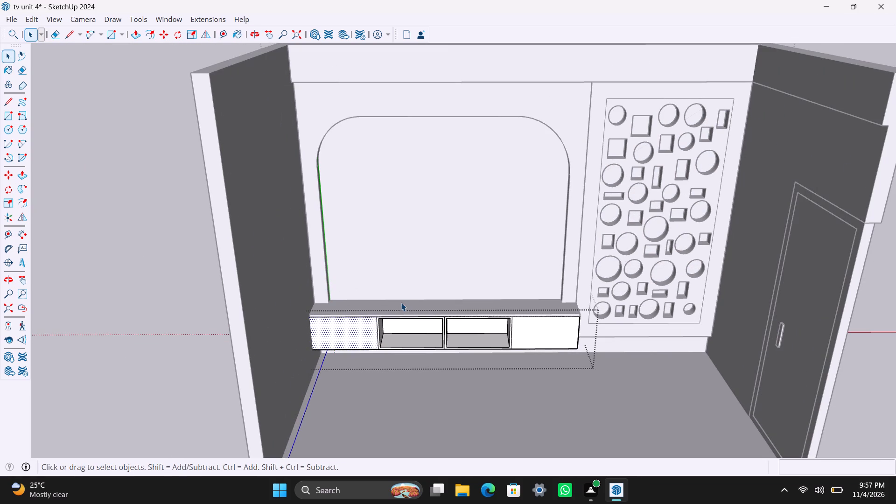
scroll(401, 303, down, 1)
click(875, 203)
double_click(854, 203)
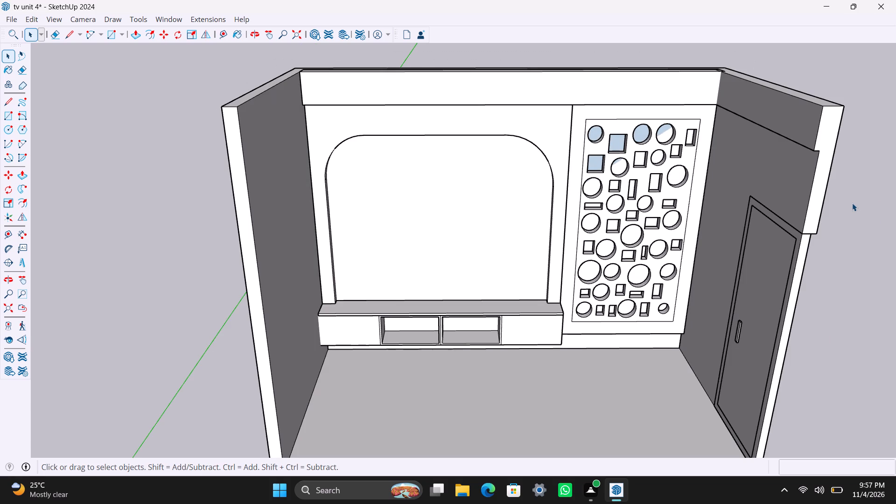
key(ctrl+s)
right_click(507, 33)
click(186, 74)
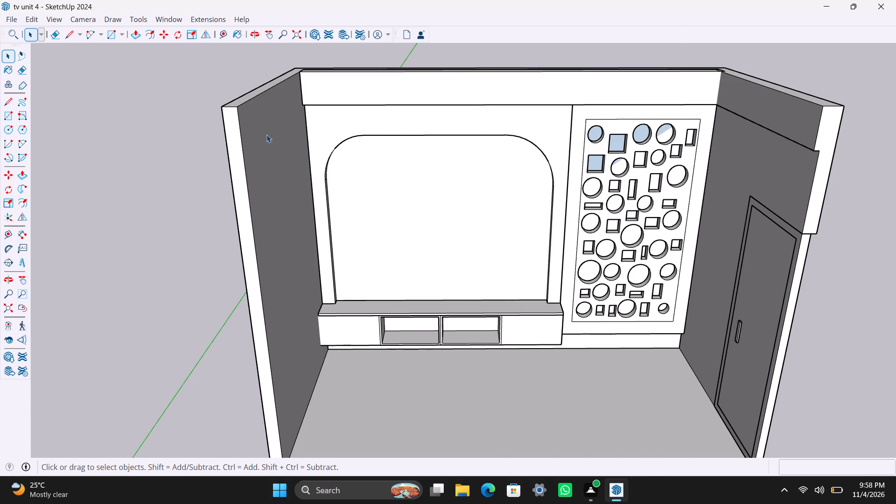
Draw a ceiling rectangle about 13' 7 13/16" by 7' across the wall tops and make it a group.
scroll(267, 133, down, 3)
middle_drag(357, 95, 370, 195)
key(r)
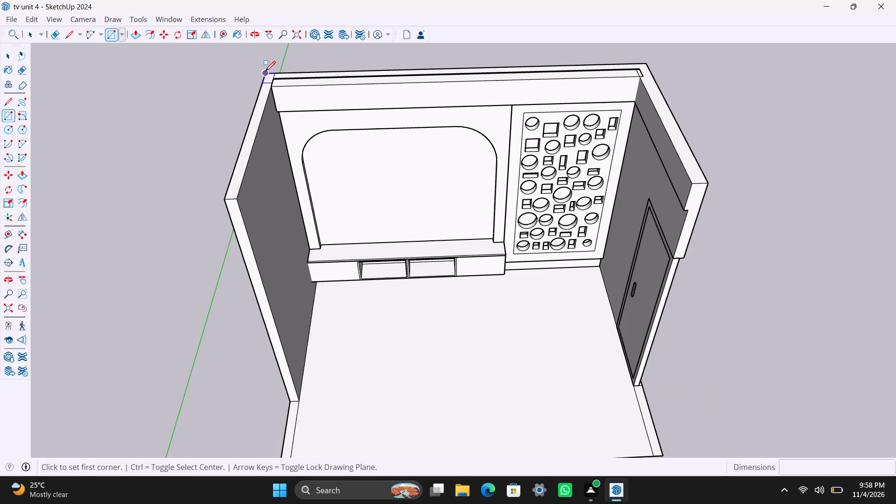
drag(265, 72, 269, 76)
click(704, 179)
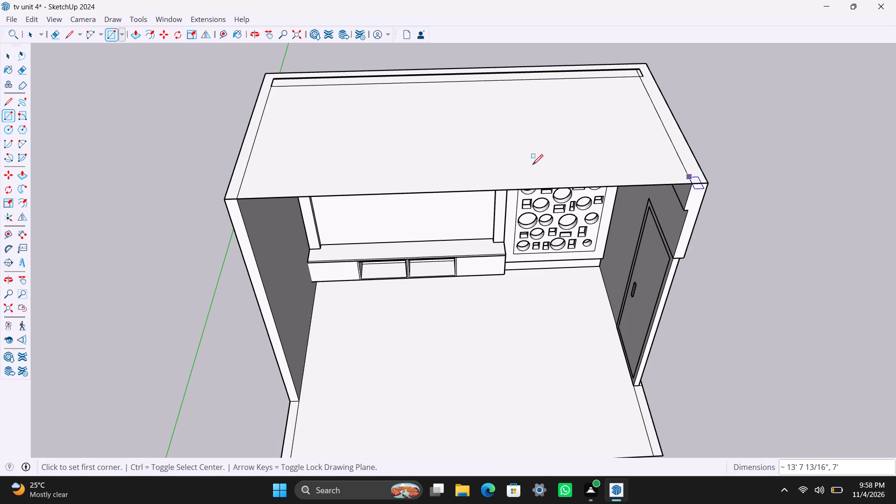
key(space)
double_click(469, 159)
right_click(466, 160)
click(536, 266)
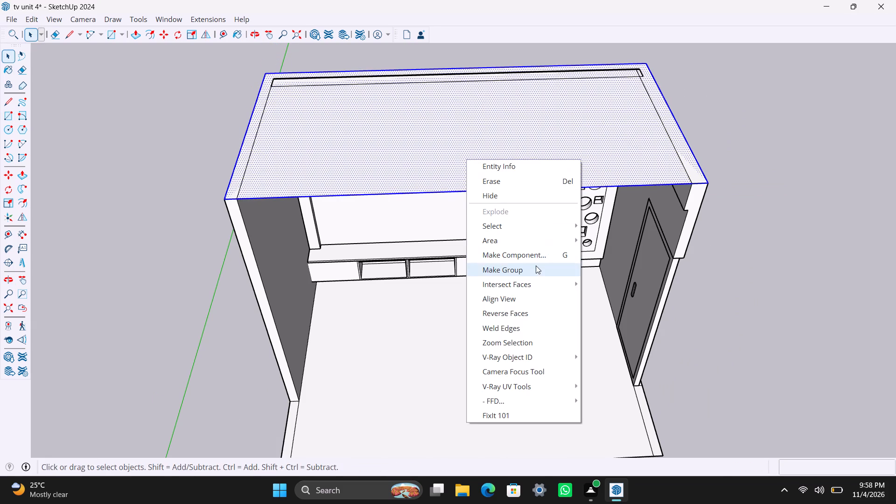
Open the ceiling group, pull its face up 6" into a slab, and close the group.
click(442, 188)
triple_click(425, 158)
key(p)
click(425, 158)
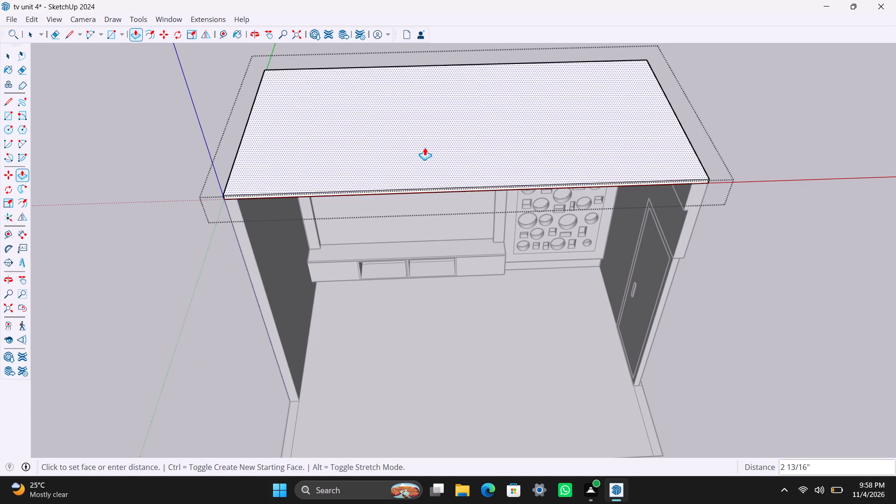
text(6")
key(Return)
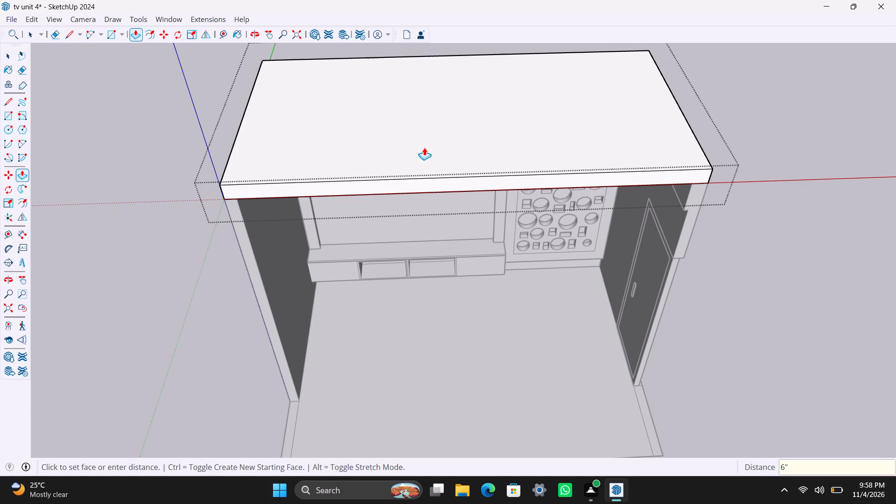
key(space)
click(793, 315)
Examine the room with its ceiling slab from inside and from the front.
scroll(573, 379, up, 3)
middle_drag(557, 356, 559, 219)
scroll(554, 219, up, 2)
shift+middle_drag(564, 234, 578, 348)
scroll(578, 336, up, 1)
middle_drag(578, 324, 578, 282)
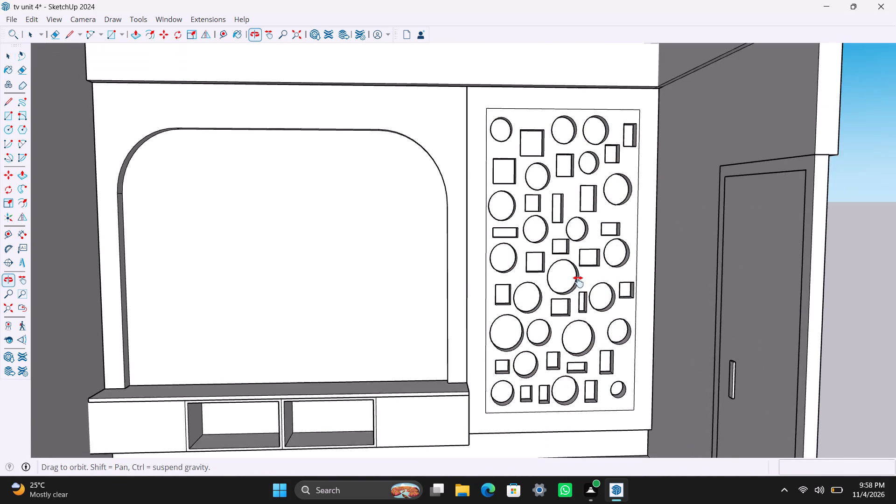
middle_drag(578, 282, 609, 252)
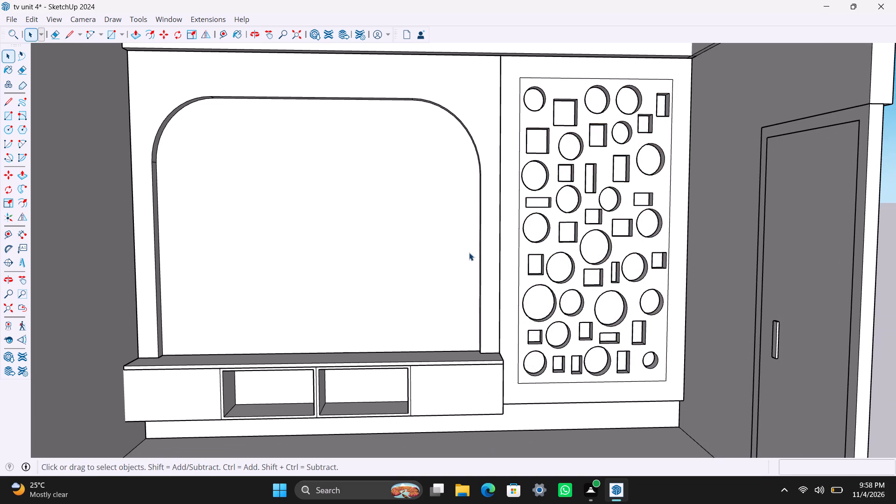
scroll(469, 252, down, 9)
shift+middle_drag(461, 252, 472, 252)
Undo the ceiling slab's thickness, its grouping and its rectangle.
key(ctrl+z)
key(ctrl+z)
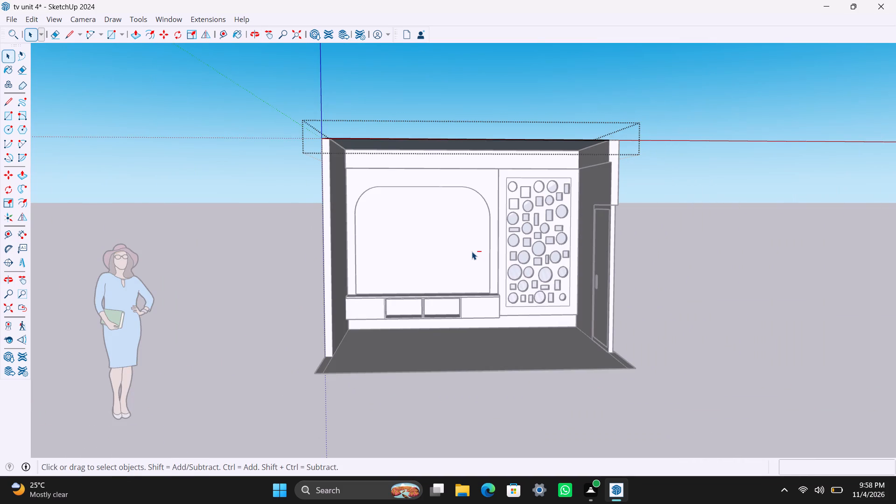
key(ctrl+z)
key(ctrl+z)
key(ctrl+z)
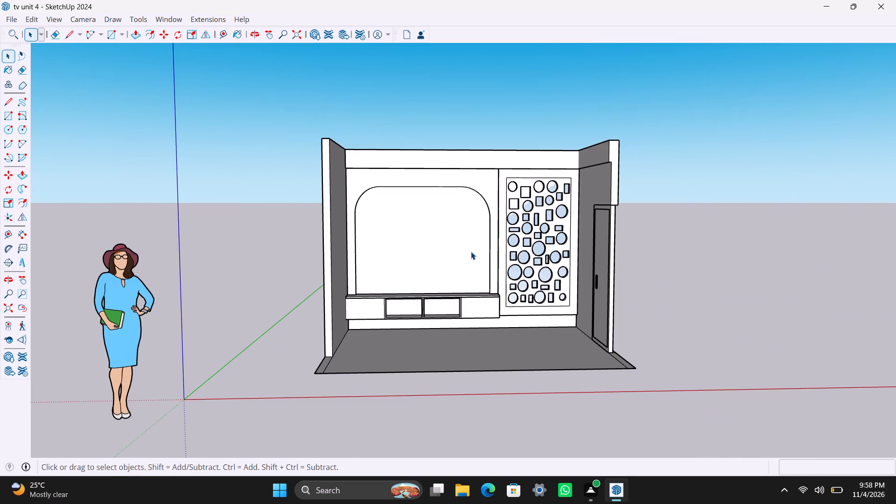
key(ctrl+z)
Open the room group and push the front end of the side wall opposite the door back to the TV wall.
middle_drag(682, 203, 599, 351)
scroll(411, 288, up, 5)
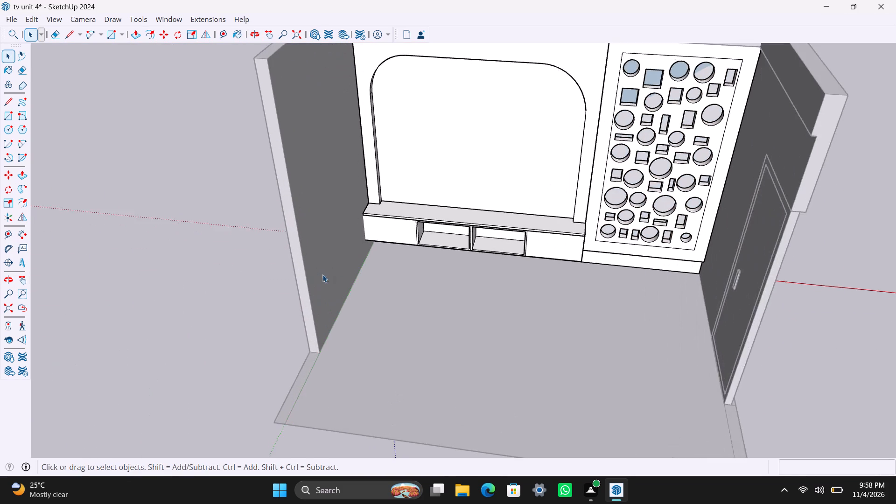
triple_click(297, 259)
click(297, 259)
click(297, 259)
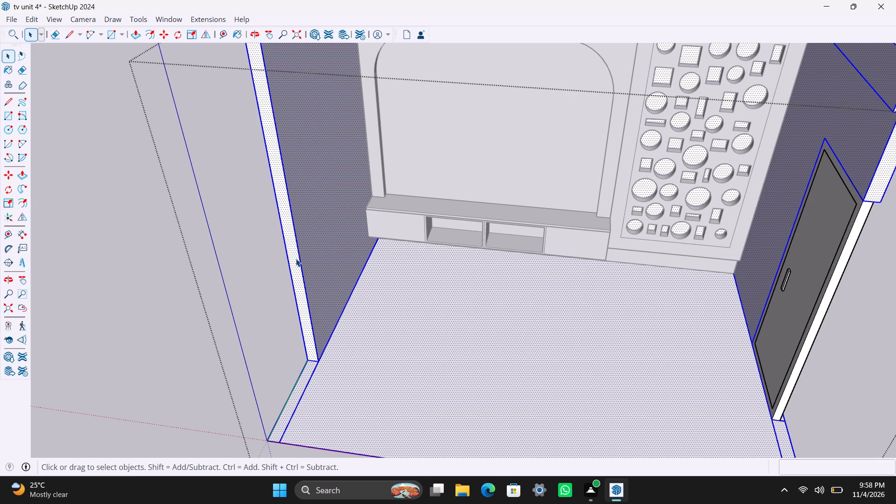
click(296, 259)
click(294, 257)
click(291, 249)
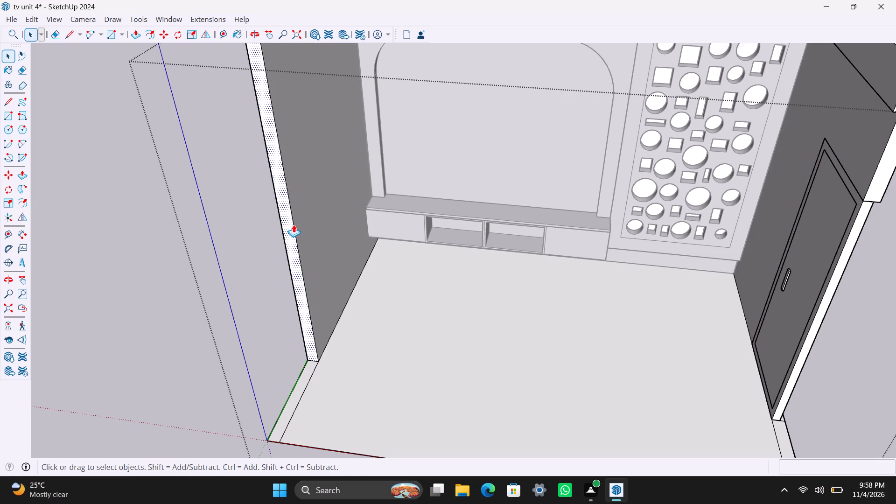
key(p)
click(294, 224)
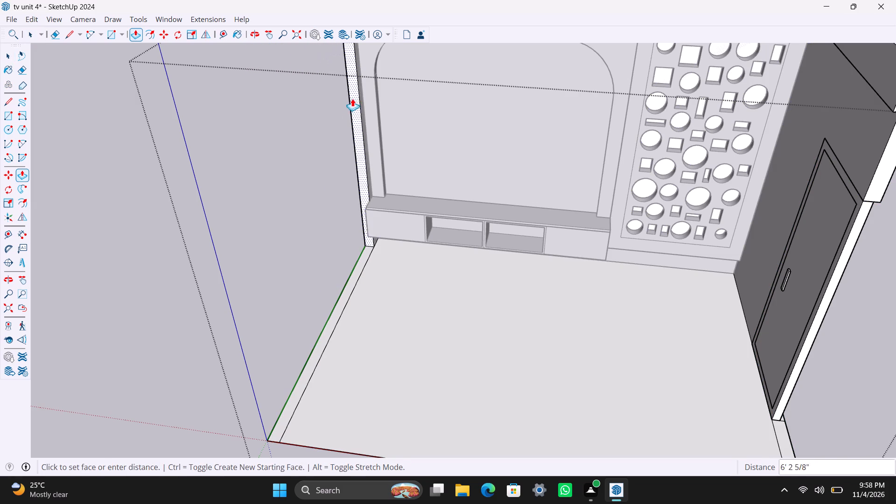
click(372, 90)
key(space)
scroll(390, 259, down, 4)
middle_drag(469, 295, 506, 290)
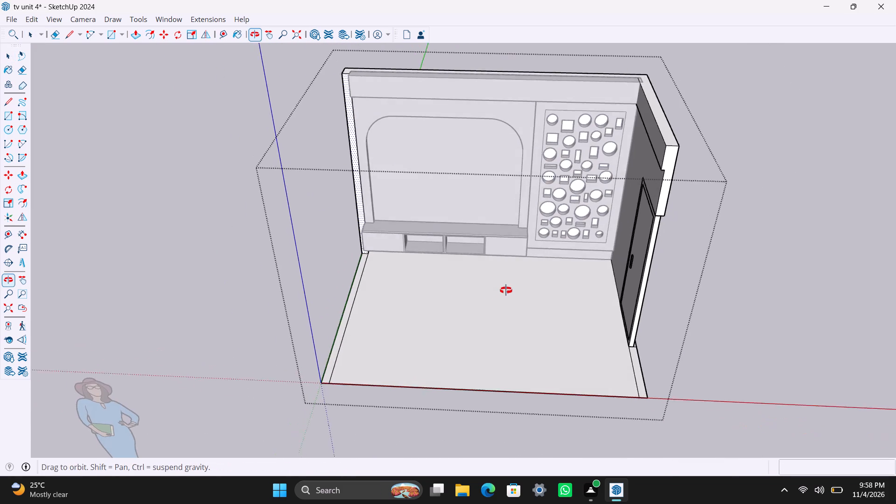
middle_drag(506, 290, 507, 287)
click(824, 200)
Draw a ceiling rectangle about 13' 7 13/16" by 7' from the back wall's outer corner to the door wall's front corner and group it.
scroll(584, 266, up, 3)
scroll(518, 260, down, 3)
shift+middle_drag(513, 273, 529, 319)
key(r)
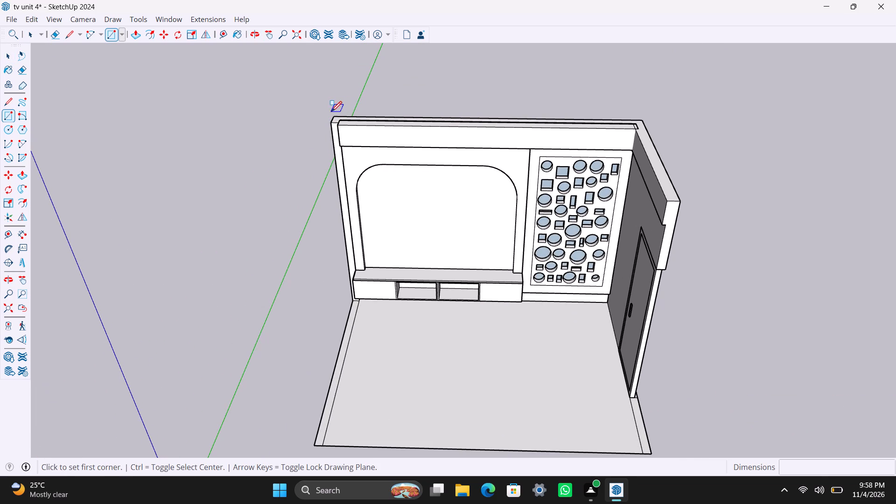
drag(333, 116, 343, 119)
click(678, 202)
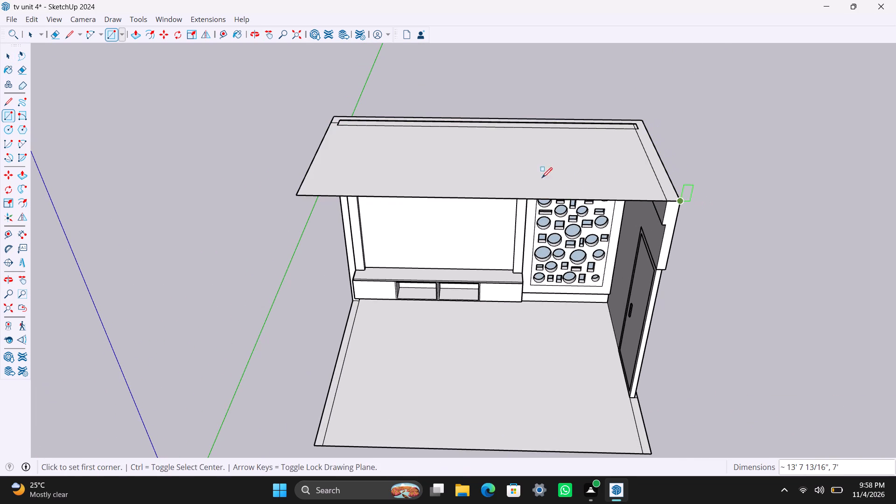
key(space)
double_click(517, 172)
right_click(518, 173)
double_click(443, 158)
click(443, 158)
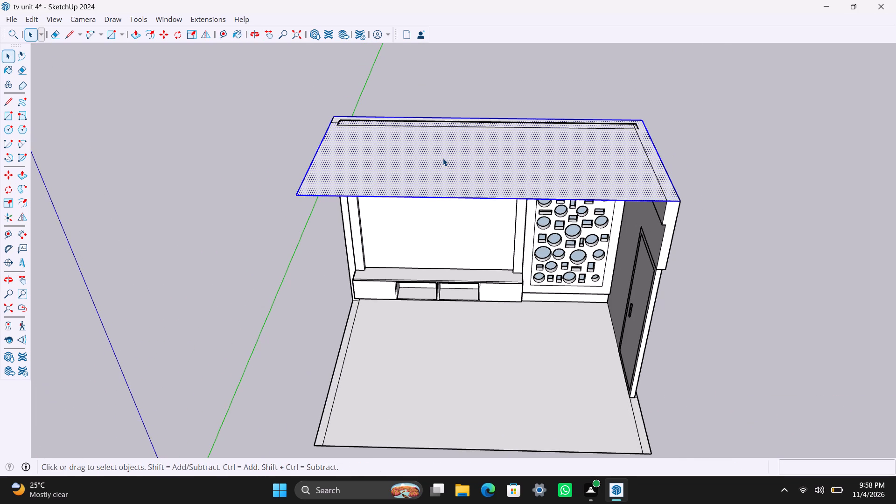
right_click(443, 158)
click(495, 266)
Open the ceiling group, pull its face up 6" into a slab, and close the group.
triple_click(474, 174)
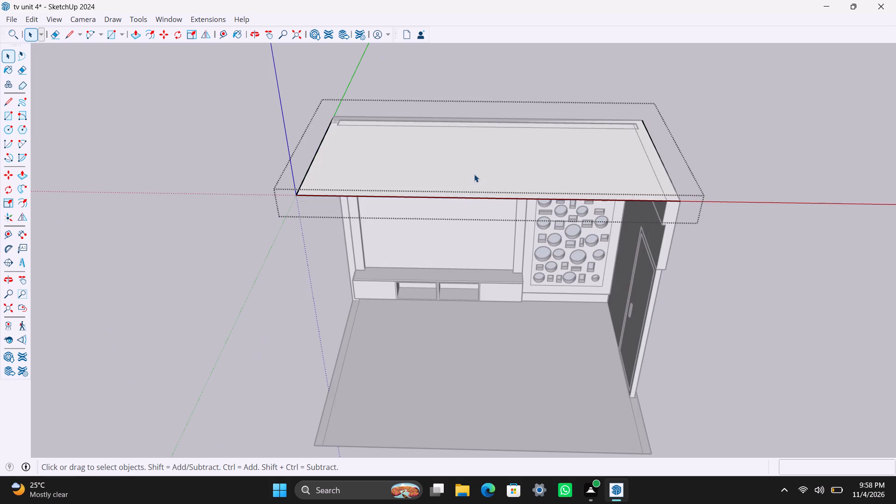
key(p)
click(473, 173)
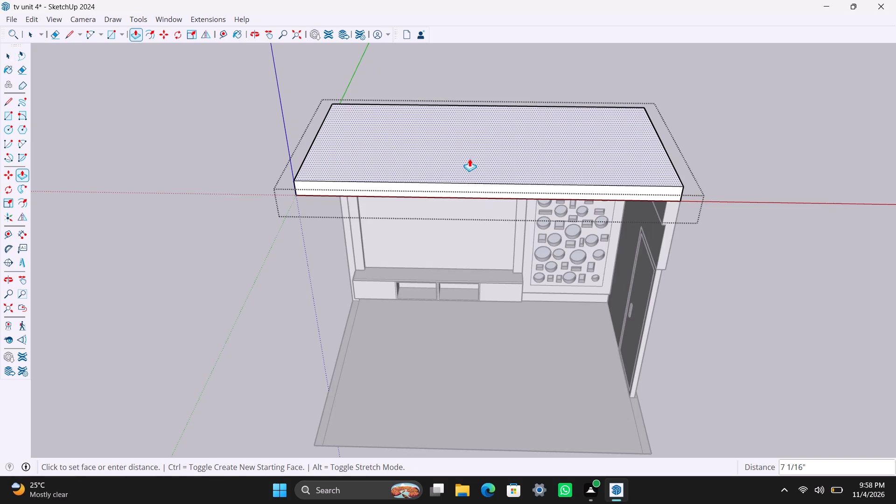
key(6)
key(shift+quotedbl)
key(Return)
key(space)
click(805, 217)
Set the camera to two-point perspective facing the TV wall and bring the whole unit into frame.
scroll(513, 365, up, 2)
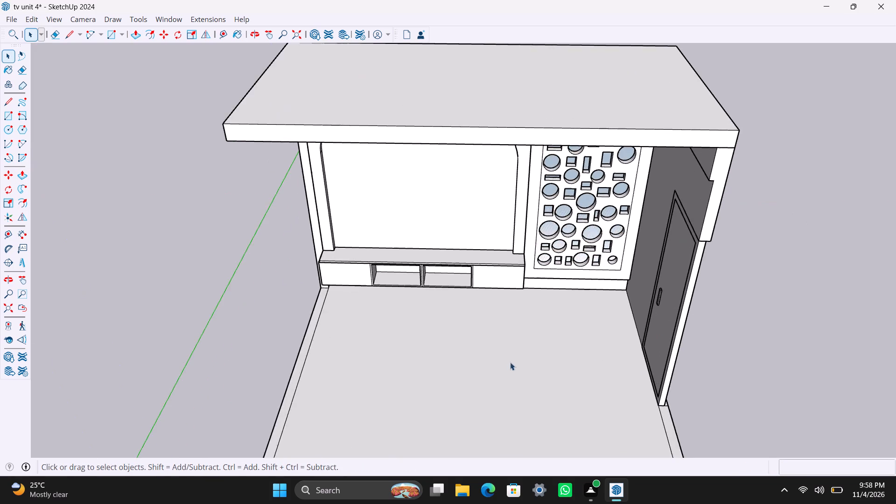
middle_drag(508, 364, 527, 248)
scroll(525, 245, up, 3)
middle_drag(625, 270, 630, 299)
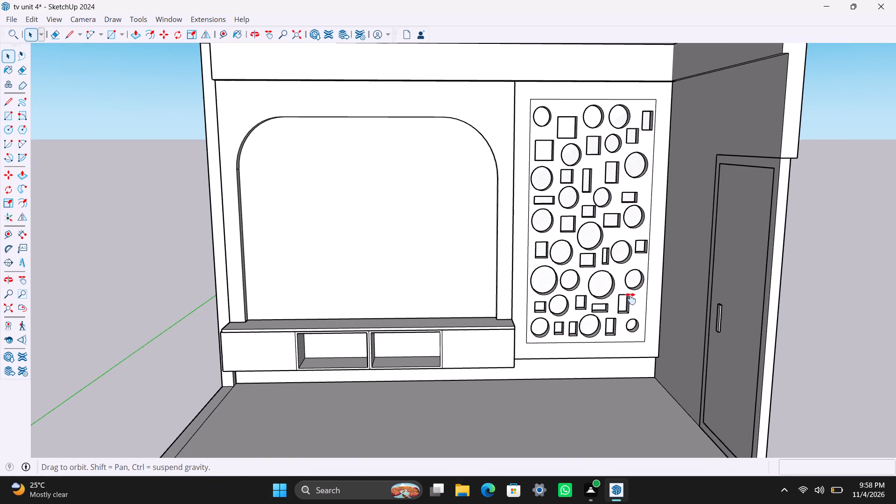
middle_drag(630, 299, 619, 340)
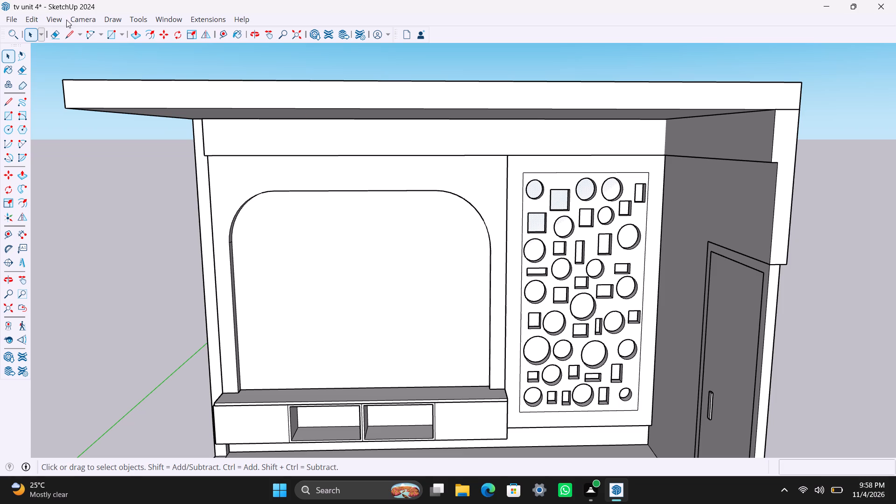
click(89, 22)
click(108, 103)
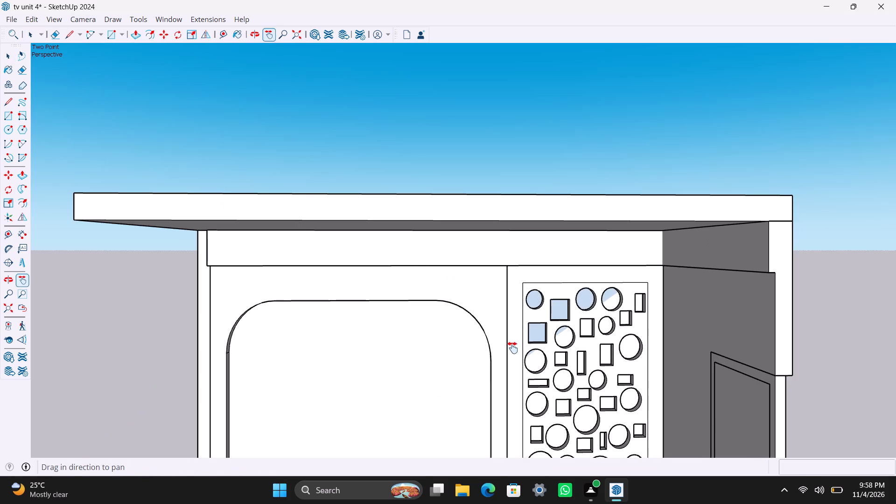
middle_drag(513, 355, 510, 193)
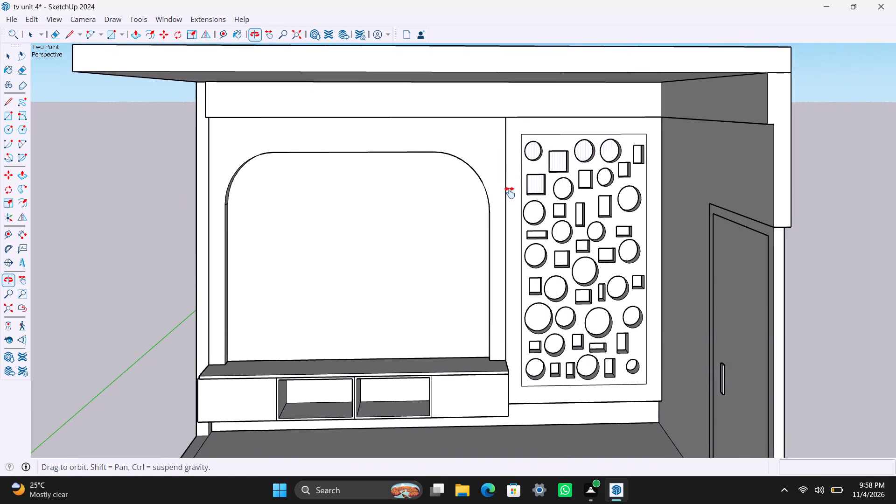
Examine the TV wall, door wall and ceiling slab from several front and raised viewpoints.
middle_drag(510, 193, 509, 190)
middle_drag(546, 323, 542, 264)
shift+middle_drag(518, 307, 532, 295)
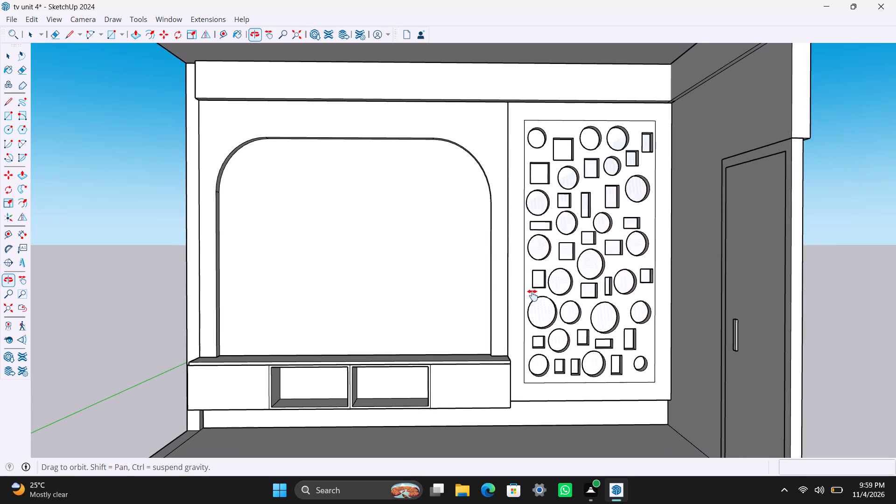
shift+middle_drag(532, 295, 552, 324)
scroll(552, 323, down, 1)
shift+middle_drag(531, 318, 531, 306)
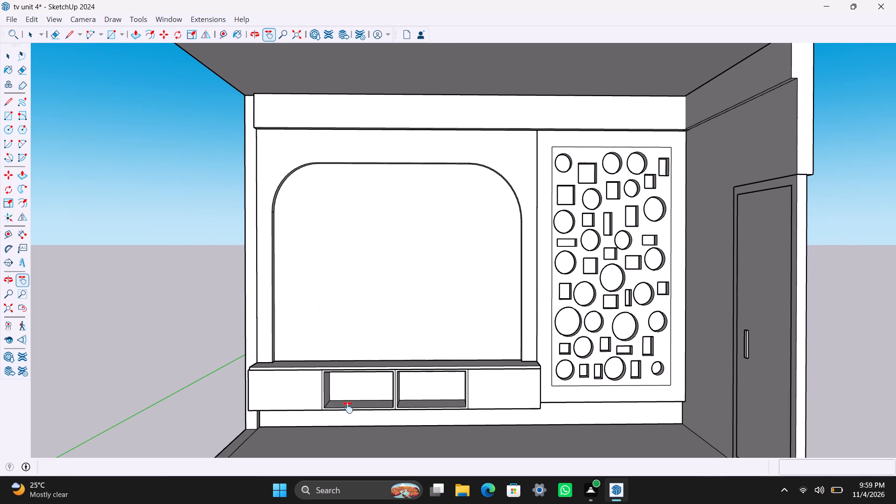
scroll(547, 410, up, 1)
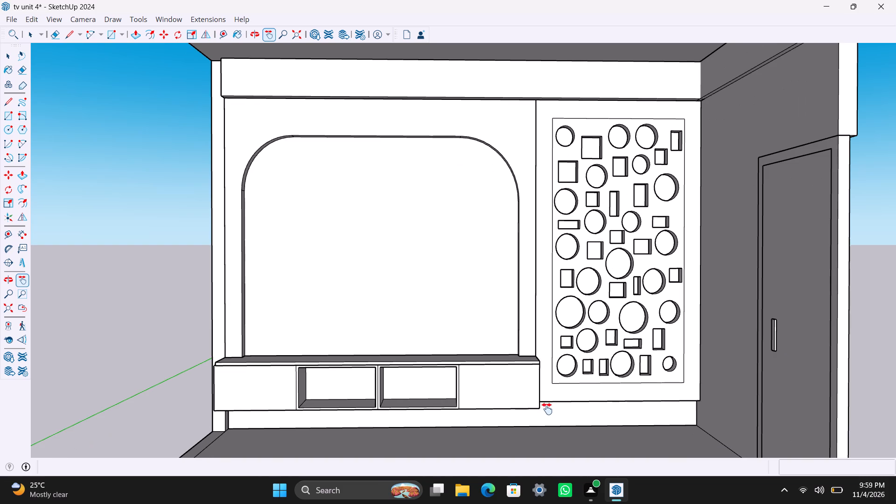
shift+middle_drag(594, 413, 625, 420)
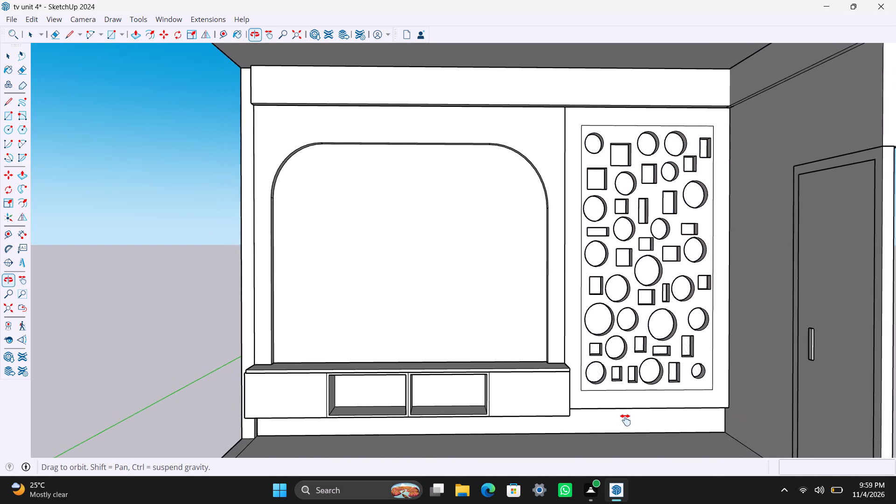
shift+middle_drag(625, 420, 644, 456)
scroll(551, 438, down, 1)
shift+middle_drag(549, 430, 550, 410)
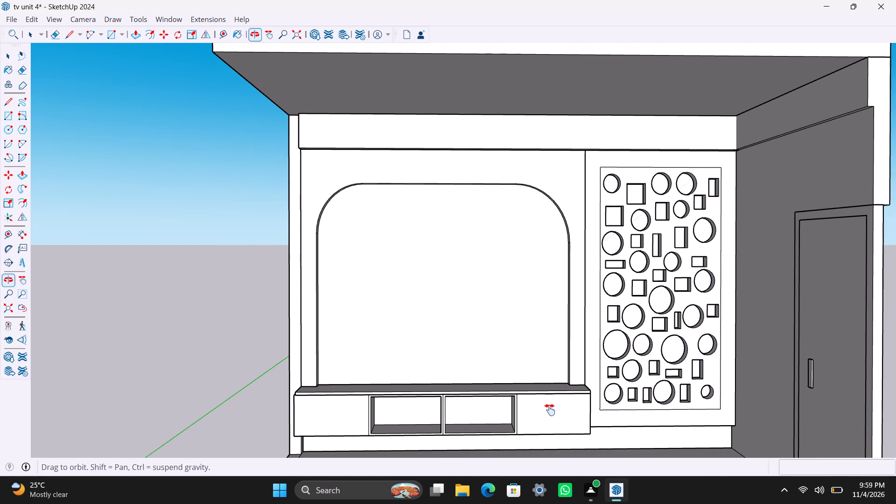
shift+middle_drag(550, 410, 542, 389)
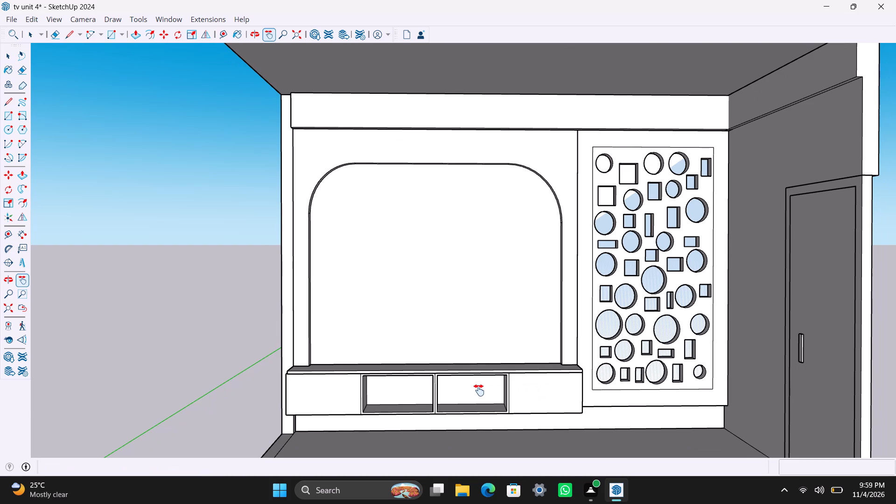
key(space)
scroll(470, 379, down, 6)
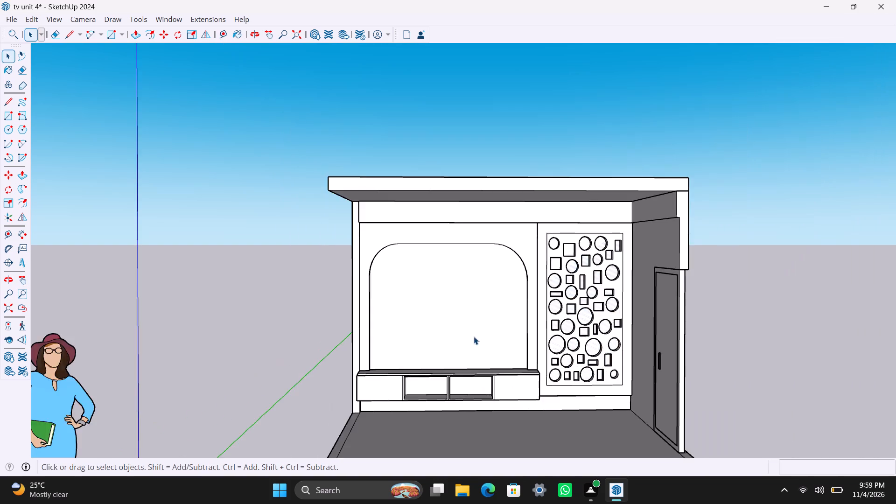
scroll(474, 336, down, 4)
middle_drag(541, 237, 550, 296)
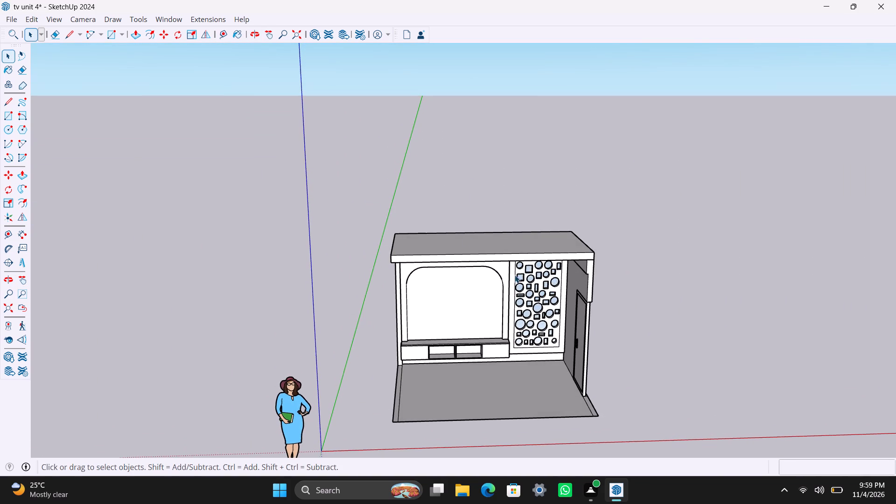
Undo the ceiling slab's thickness, grouping and rectangle, and the push that shortened the side wall opposite the door.
scroll(488, 286, up, 2)
key(ctrl+z)
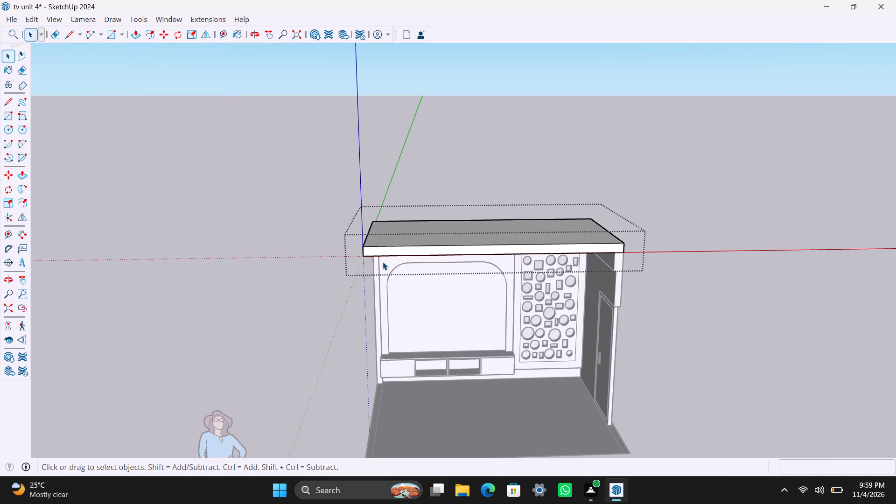
key(ctrl+z)
key(ctrl+z)
key(ctrl+z)
key(ctrl+z)
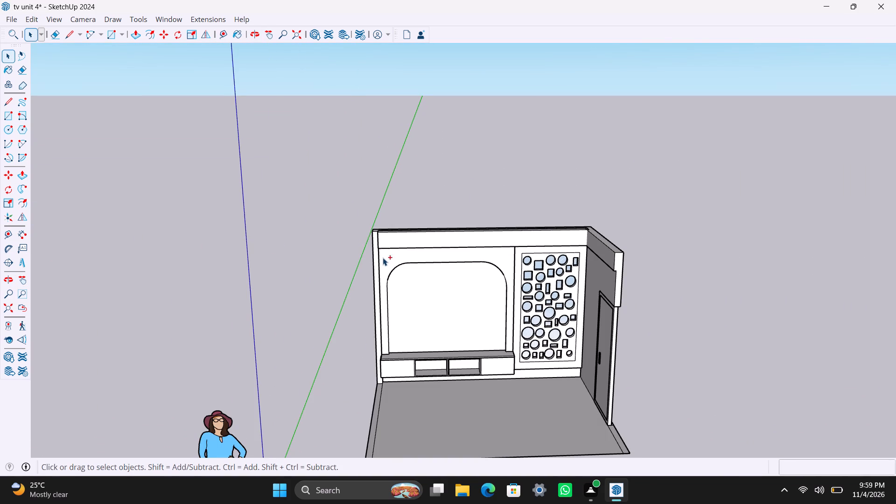
key(ctrl+z)
key(ctrl+z)
click(742, 180)
Open the room group, push the front end face of the side wall opposite the door back 2', and close the group.
scroll(569, 244, up, 2)
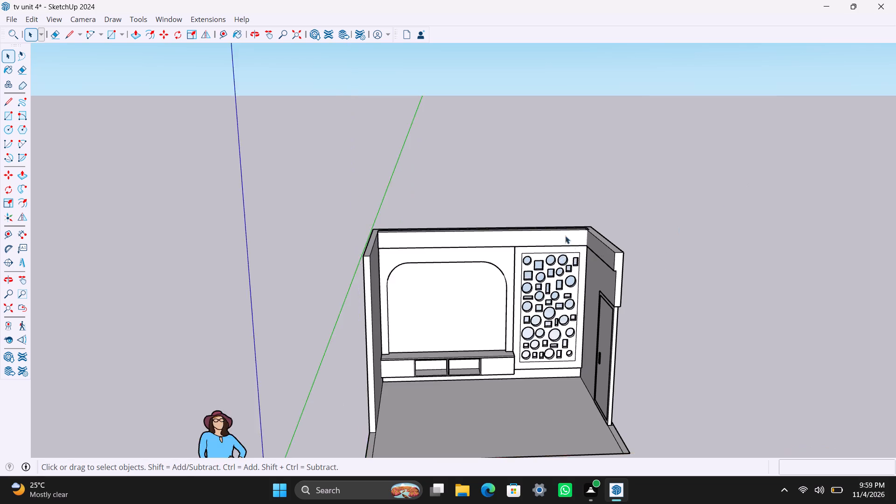
scroll(565, 236, up, 2)
middle_drag(562, 215, 485, 321)
scroll(397, 330, up, 2)
shift+middle_drag(406, 334, 492, 193)
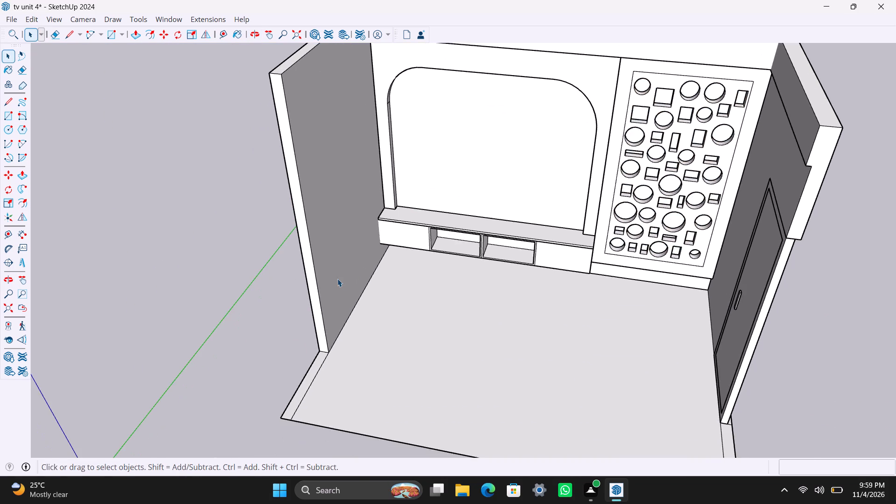
scroll(299, 276, up, 2)
triple_click(308, 234)
click(307, 234)
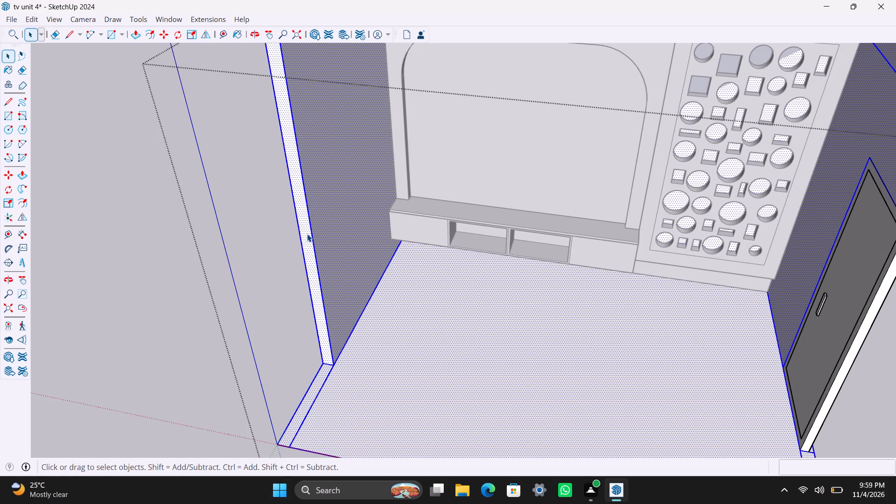
click(307, 234)
click(307, 235)
click(307, 240)
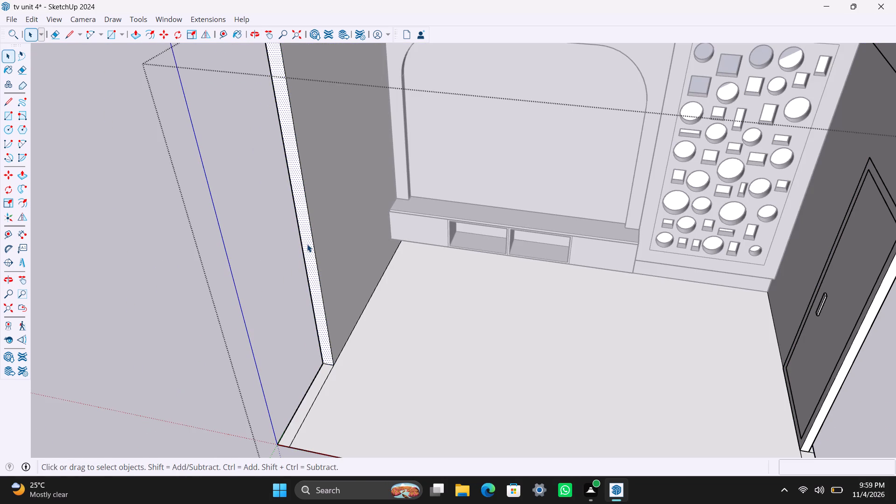
key(p)
click(307, 244)
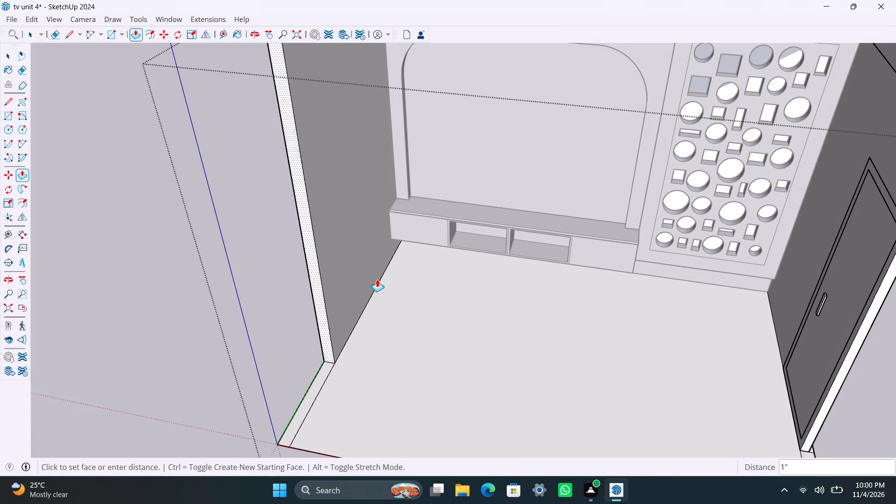
text(2')
key(Return)
key(space)
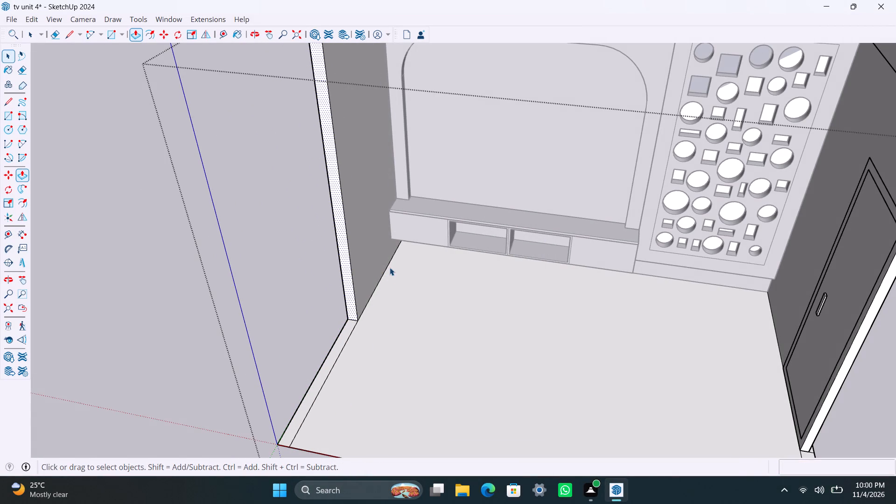
click(143, 263)
scroll(296, 236, down, 5)
double_click(795, 156)
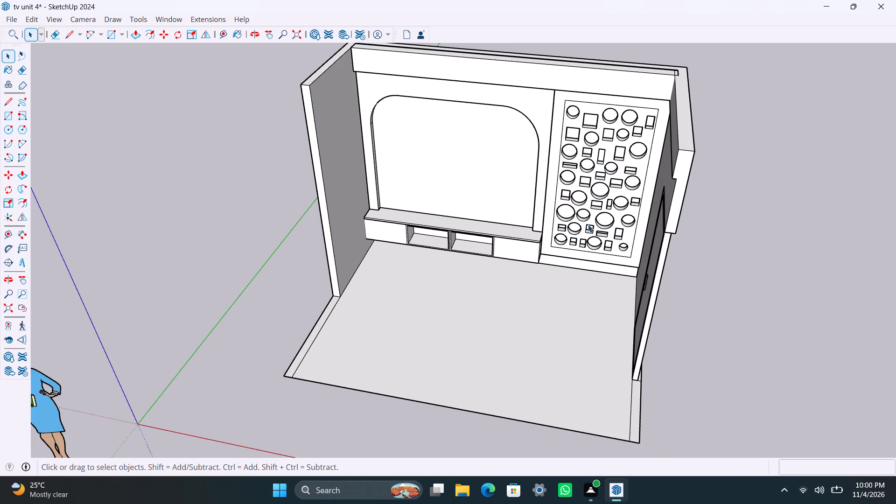
Draw a ceiling rectangle from the back wall's outer corner at the shortened side wall to the door wall's front corner and group it.
scroll(560, 214, up, 2)
middle_drag(456, 251, 516, 263)
scroll(500, 242, down, 4)
middle_drag(458, 206, 443, 249)
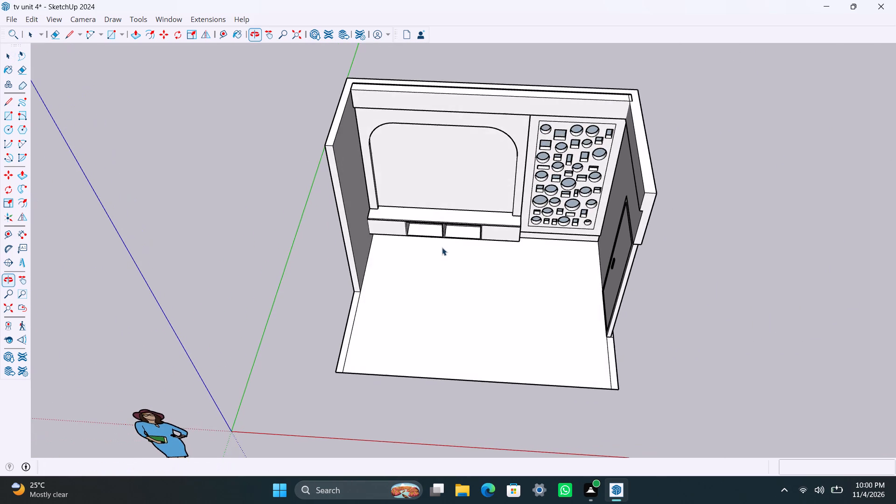
scroll(619, 93, up, 6)
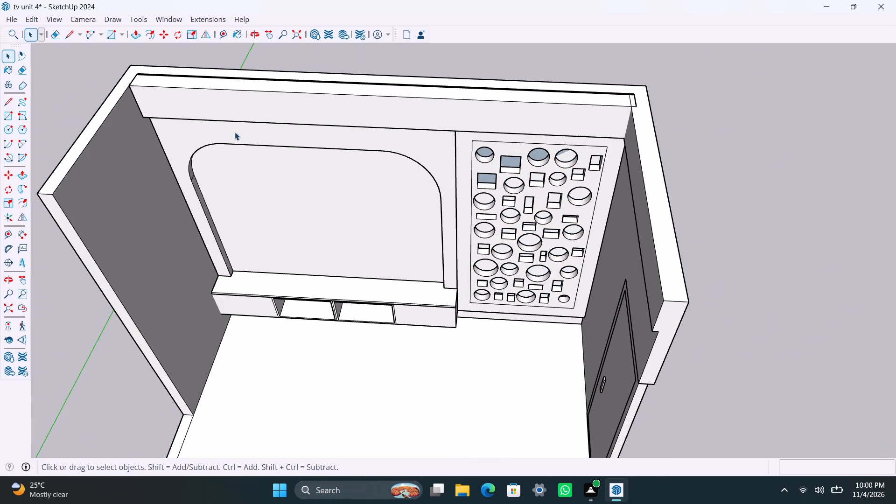
key(r)
click(129, 63)
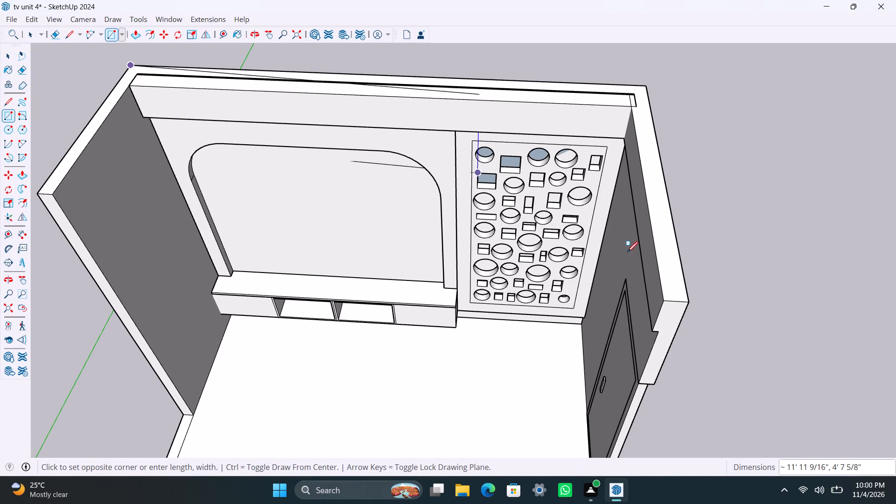
click(689, 301)
key(space)
double_click(529, 264)
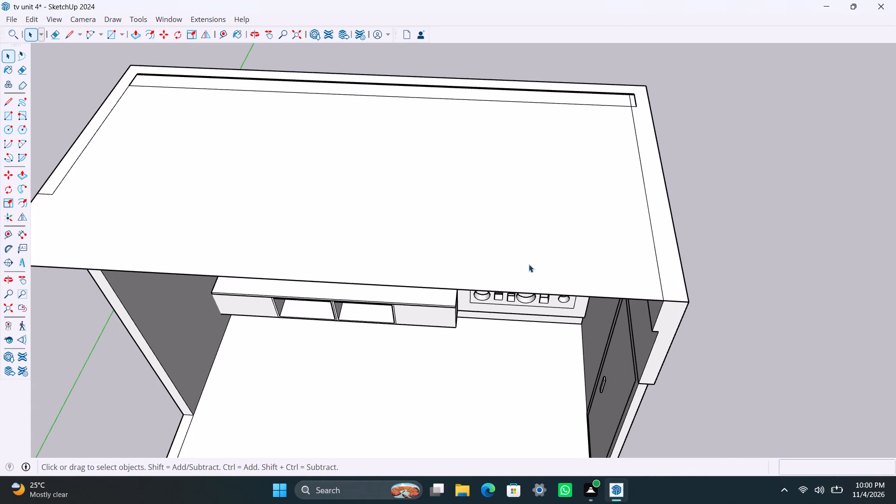
right_drag(525, 264, 519, 264)
click(555, 105)
Open the ceiling group, pull its face up 6" into a slab, and close the group.
triple_click(524, 182)
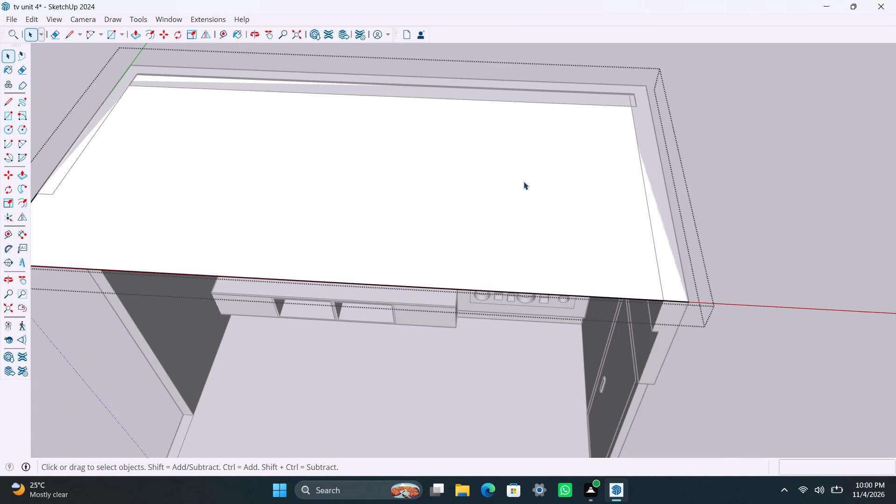
key(p)
click(524, 184)
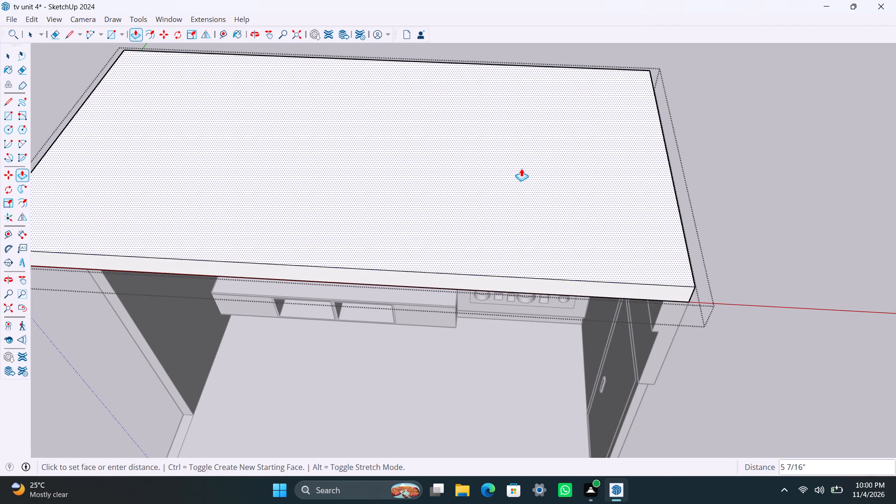
text(6")
key(Return)
key(space)
click(686, 157)
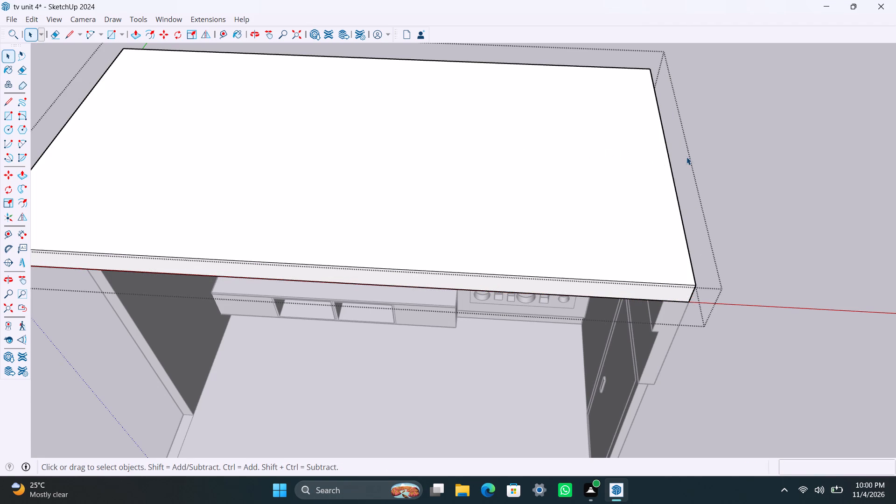
click(811, 156)
Save the model with the finished ceiling slab and room in view.
scroll(577, 282, up, 2)
middle_drag(501, 327, 486, 176)
scroll(476, 225, down, 2)
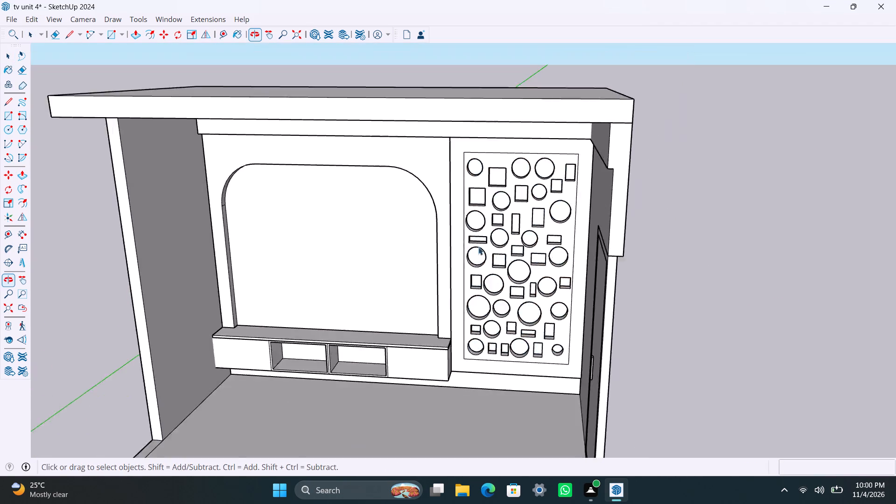
scroll(478, 247, down, 5)
shift+middle_drag(502, 282, 543, 287)
key(ctrl+s)
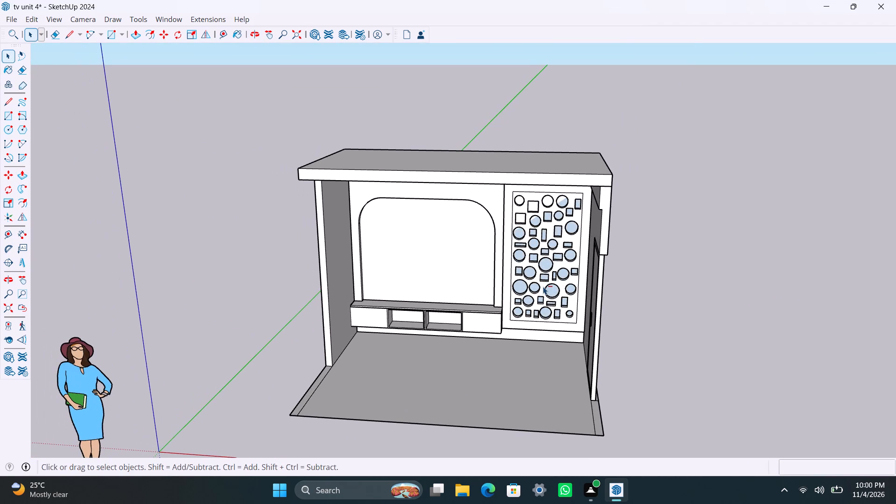
Frame a front view of the TV wall that shows the ceiling slab's underside and the door wall.
scroll(542, 287, up, 6)
middle_drag(521, 331, 583, 305)
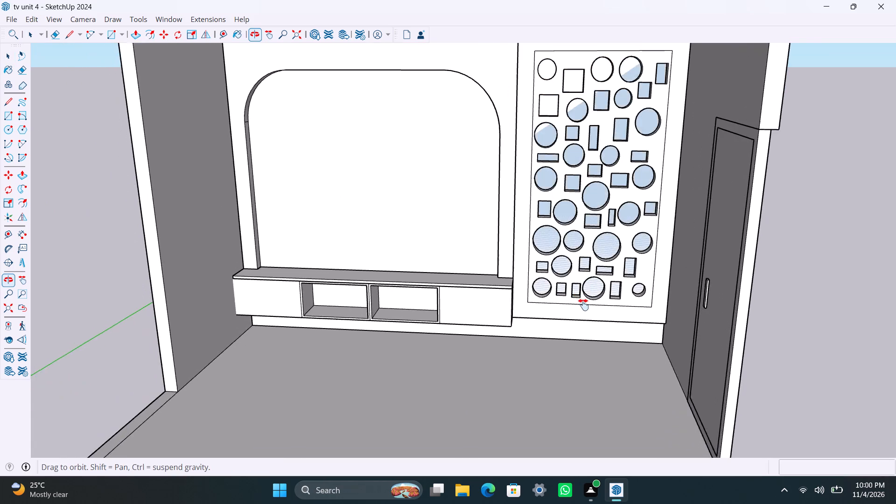
middle_drag(583, 305, 595, 317)
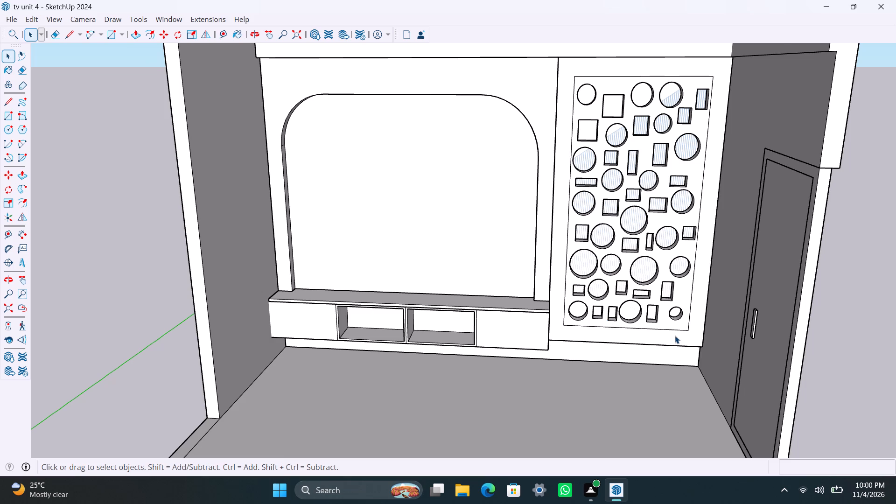
scroll(588, 336, down, 4)
middle_drag(575, 345, 619, 320)
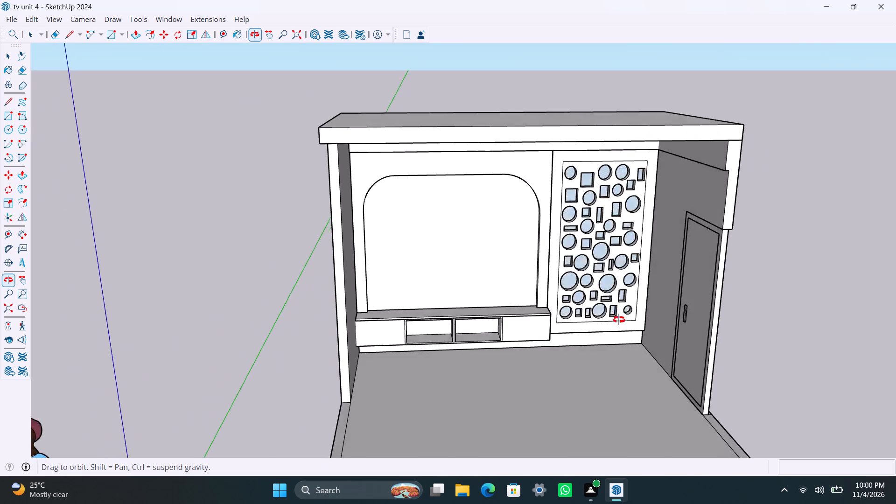
middle_drag(619, 320, 601, 261)
scroll(566, 282, up, 3)
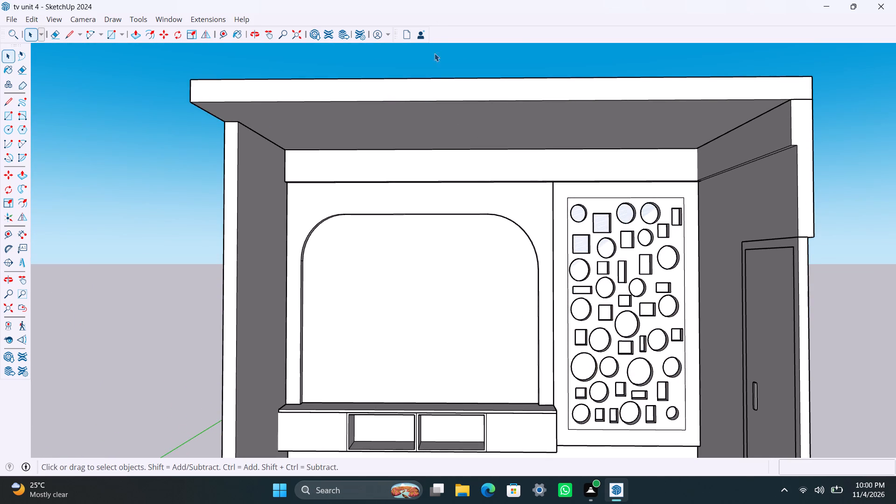
Display the V-Ray for SketchUp toolset.
right_click(456, 36)
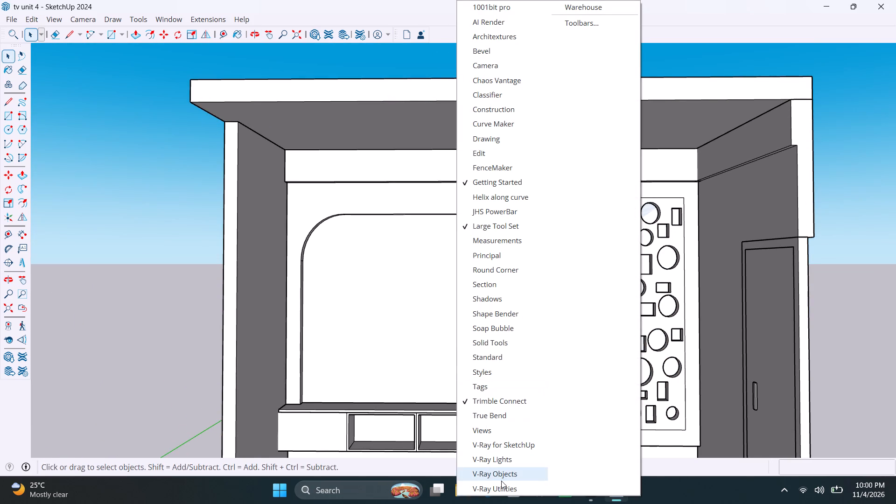
click(510, 452)
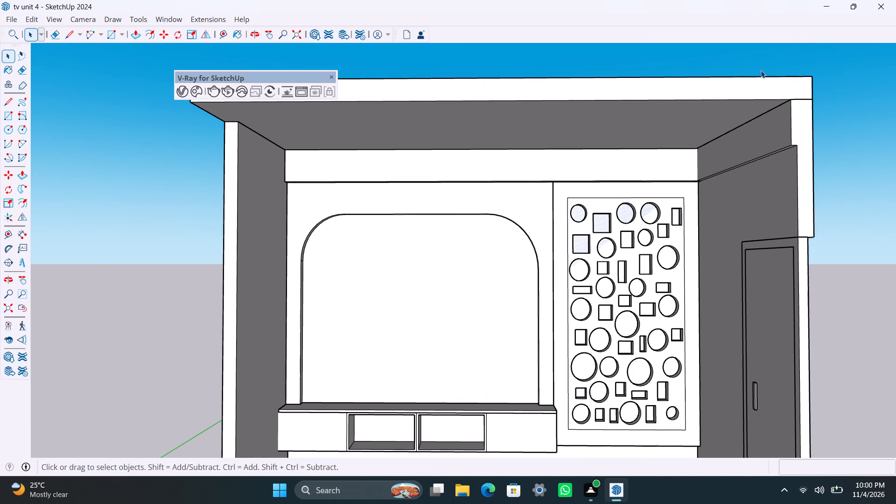
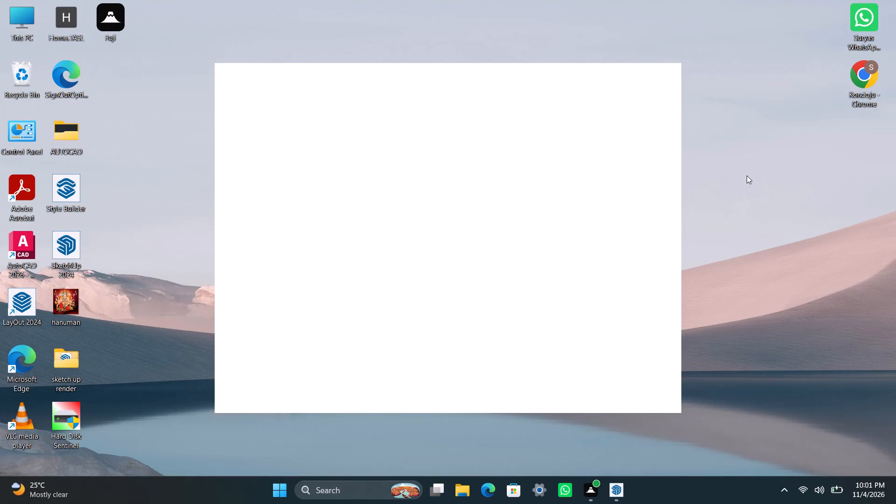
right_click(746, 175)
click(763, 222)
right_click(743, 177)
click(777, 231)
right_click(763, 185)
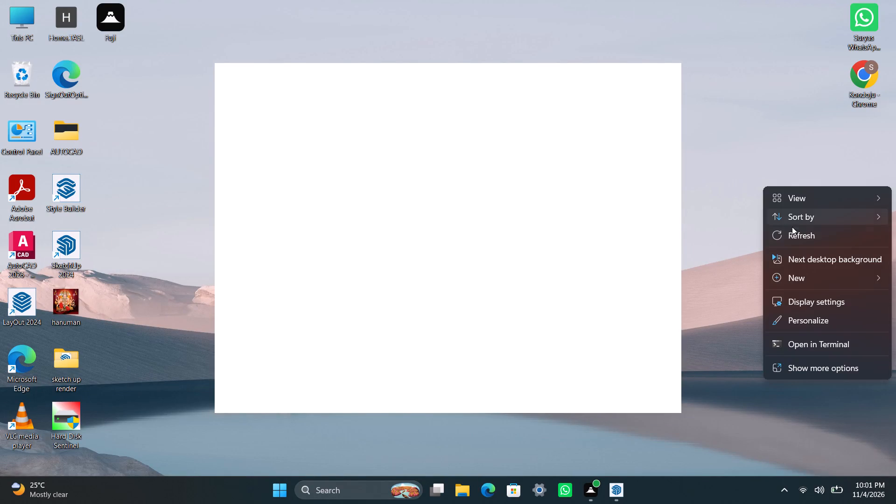
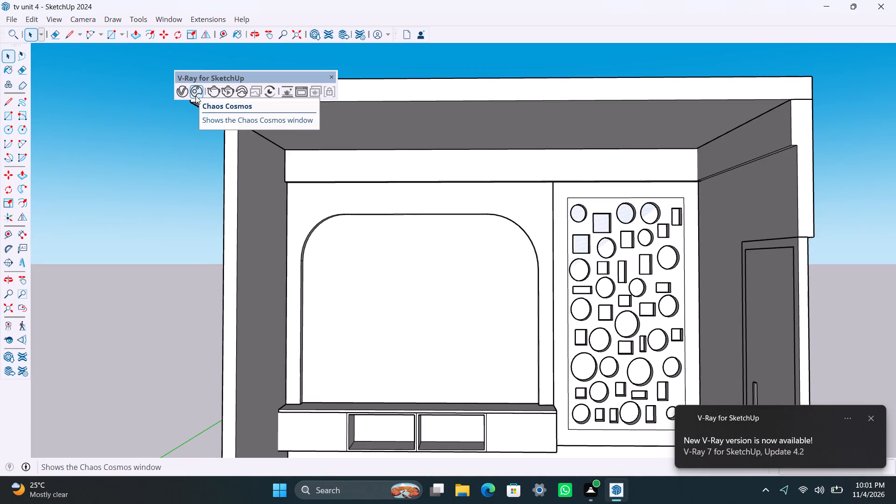
Search the Chaos Cosmos library for wall paint and import the Wall Paint Fine Grain 01 Yellow 100cm material.
click(201, 90)
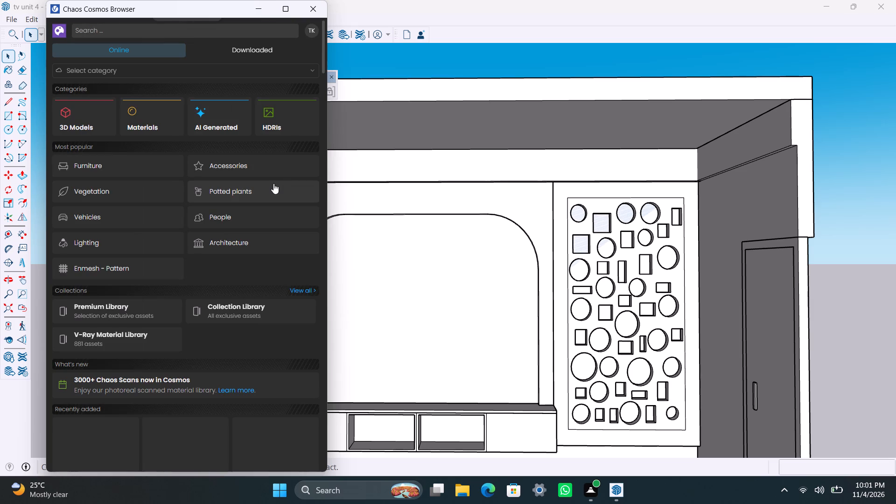
click(94, 74)
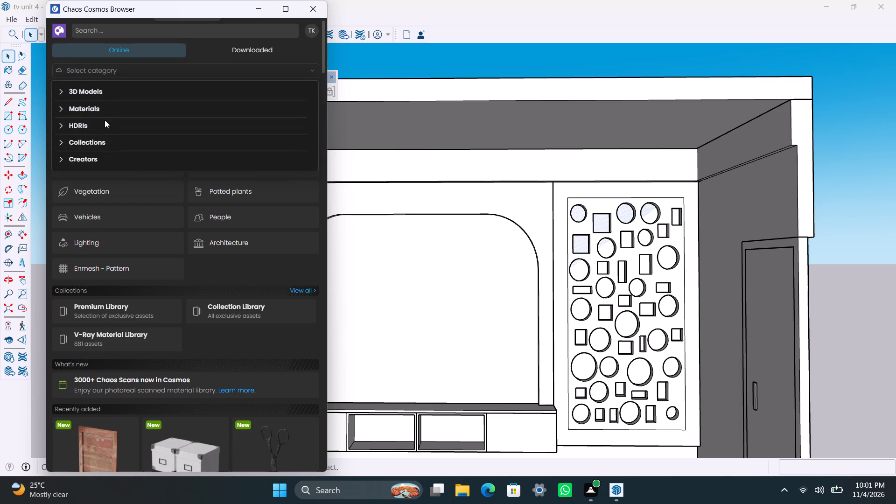
click(122, 29)
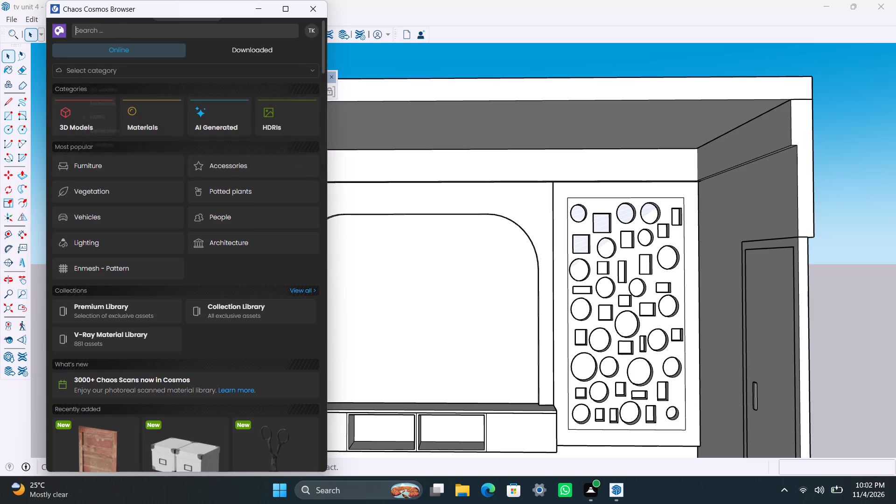
click(123, 28)
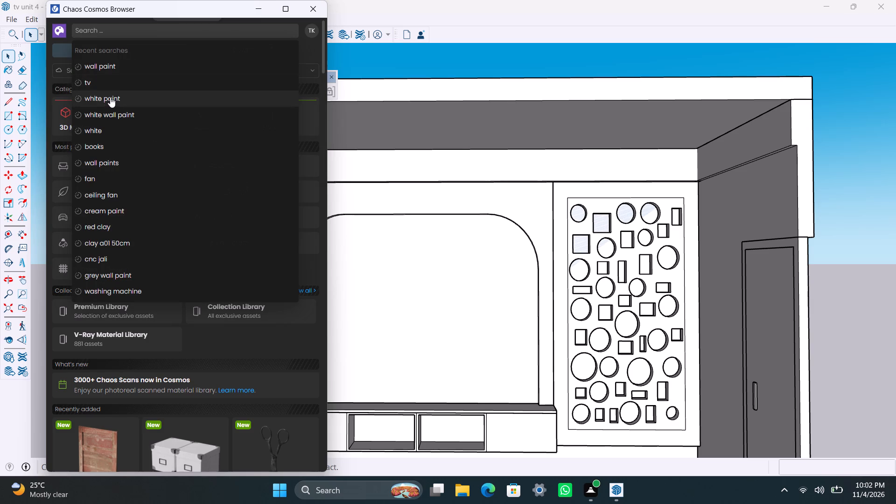
click(114, 69)
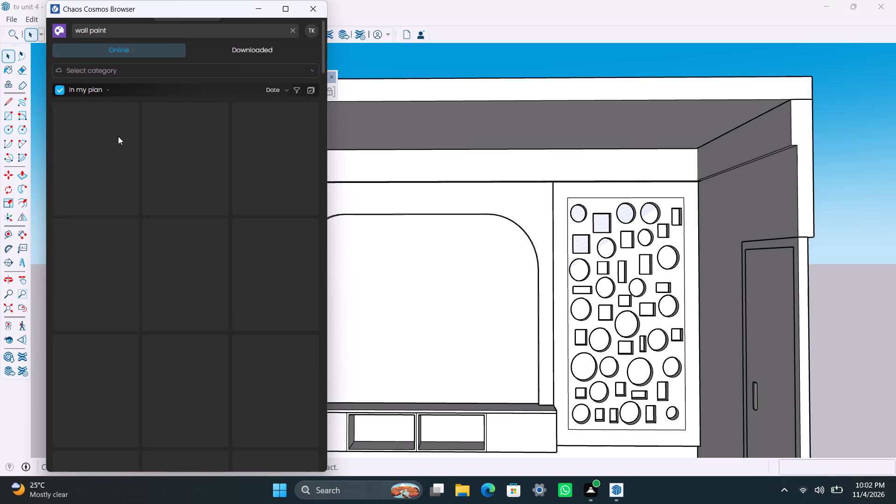
scroll(178, 296, down, 3)
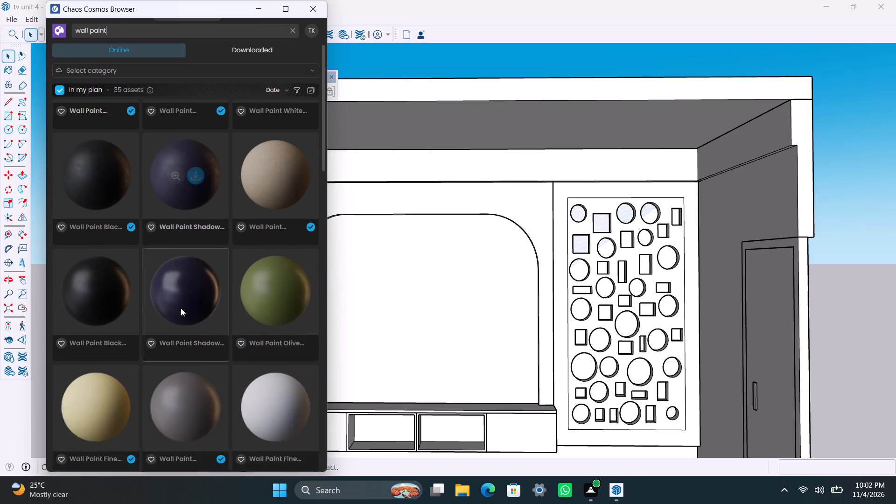
scroll(249, 357, down, 5)
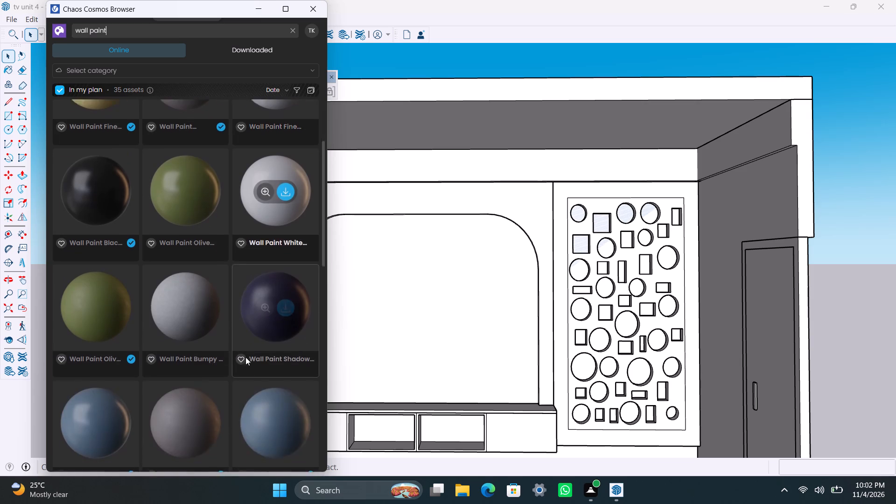
scroll(245, 357, down, 1)
scroll(213, 336, up, 3)
scroll(135, 310, up, 2)
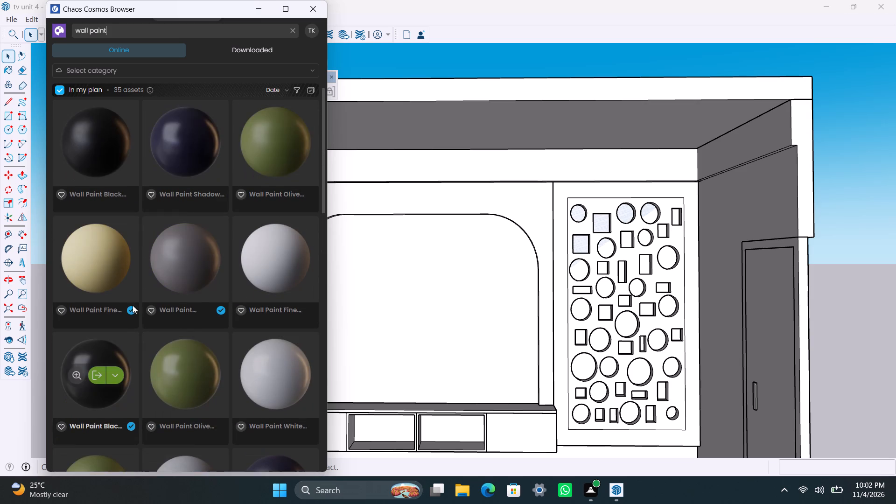
scroll(131, 313, down, 12)
scroll(187, 292, down, 4)
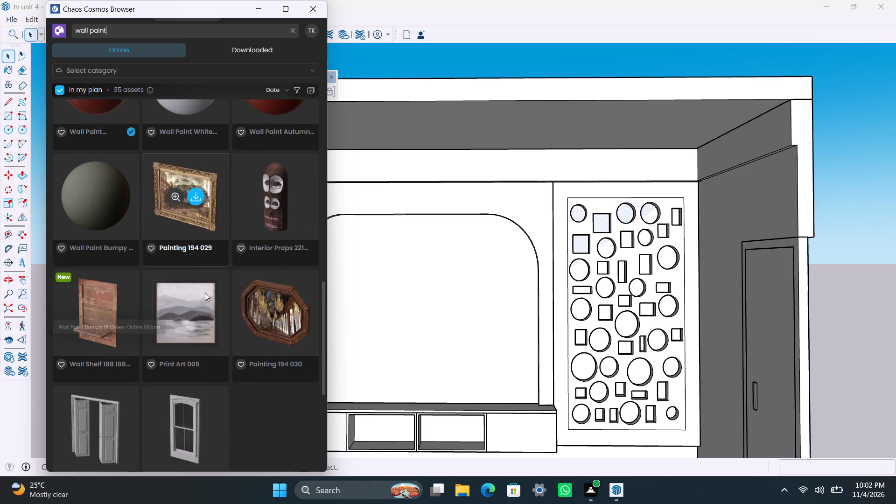
scroll(218, 290, up, 11)
scroll(177, 286, up, 4)
scroll(124, 279, up, 3)
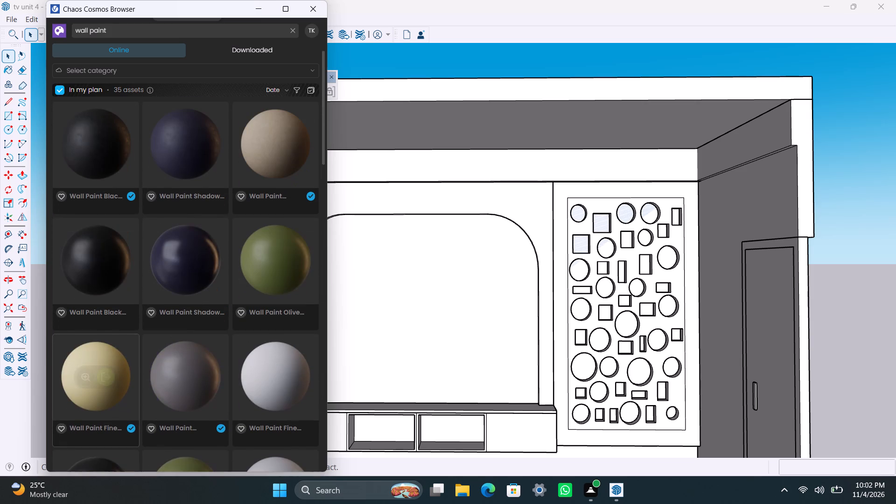
click(101, 372)
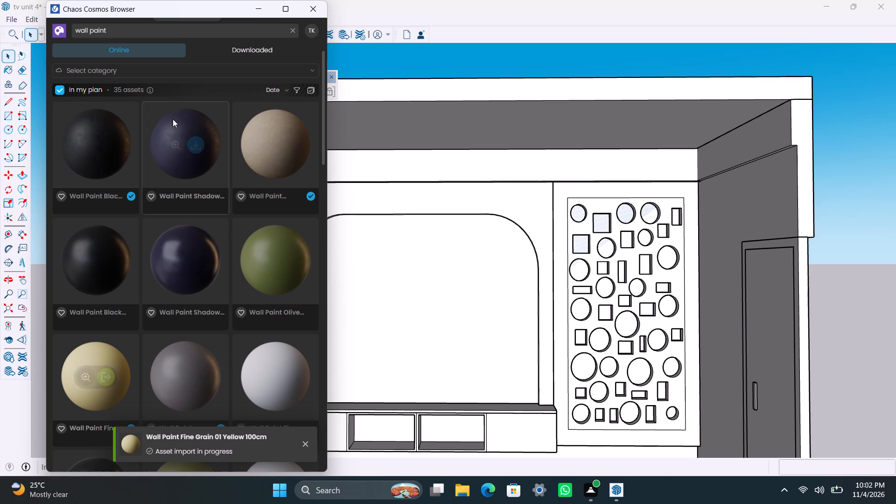
Browse the Wood flooring materials category and import the Wood Tiles Dark Shiny 02 100cm material.
click(150, 74)
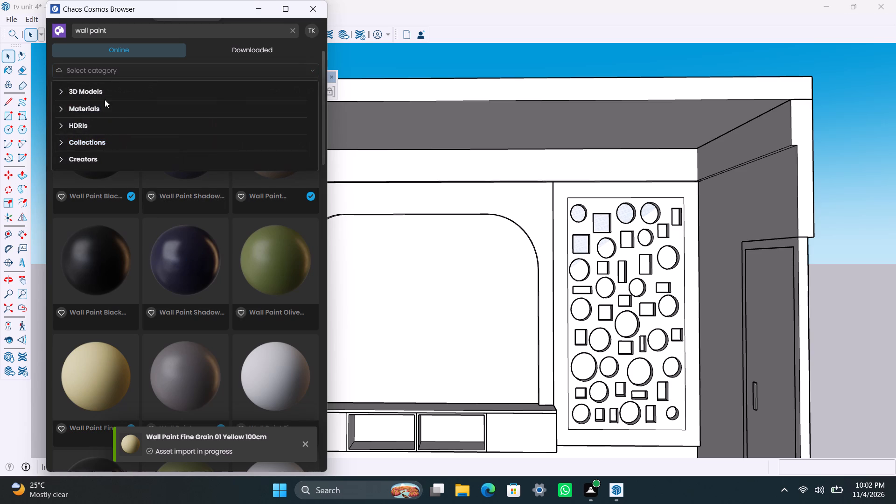
click(105, 106)
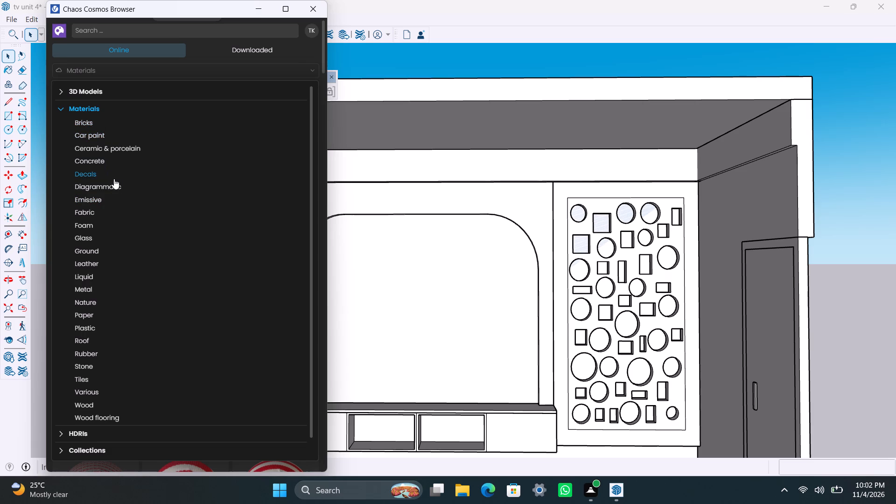
click(105, 413)
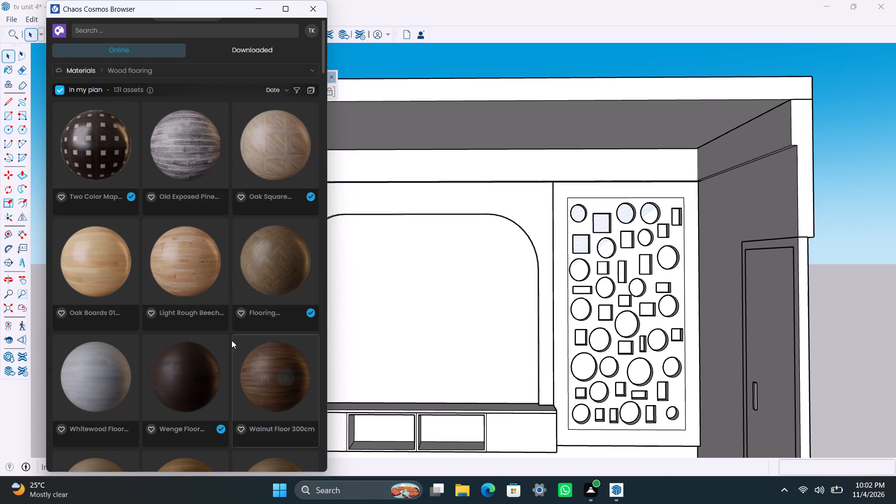
scroll(228, 340, down, 11)
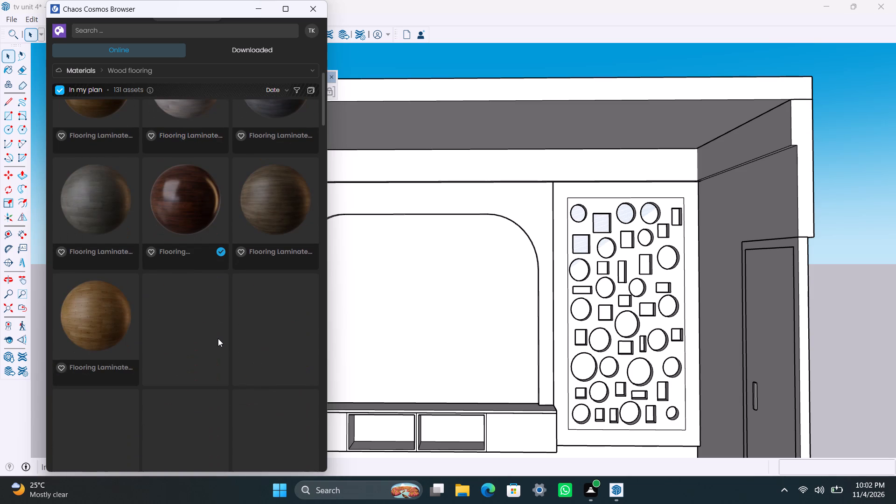
scroll(214, 338, down, 12)
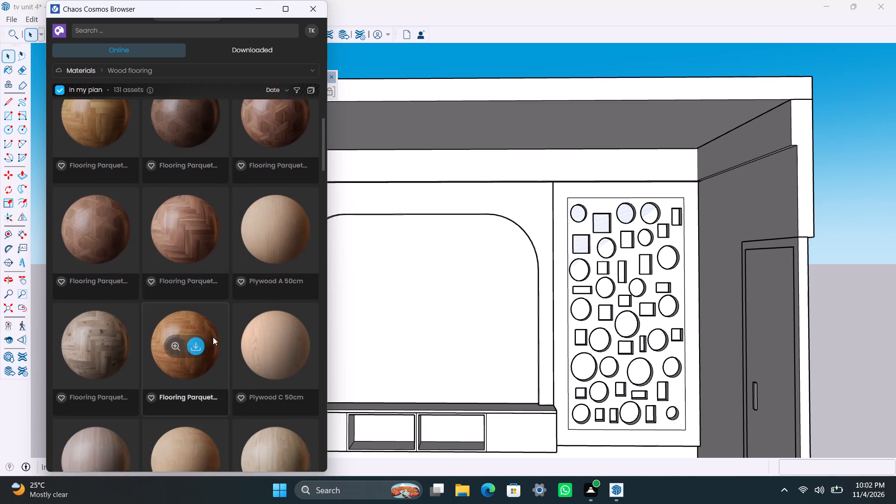
scroll(213, 337, down, 15)
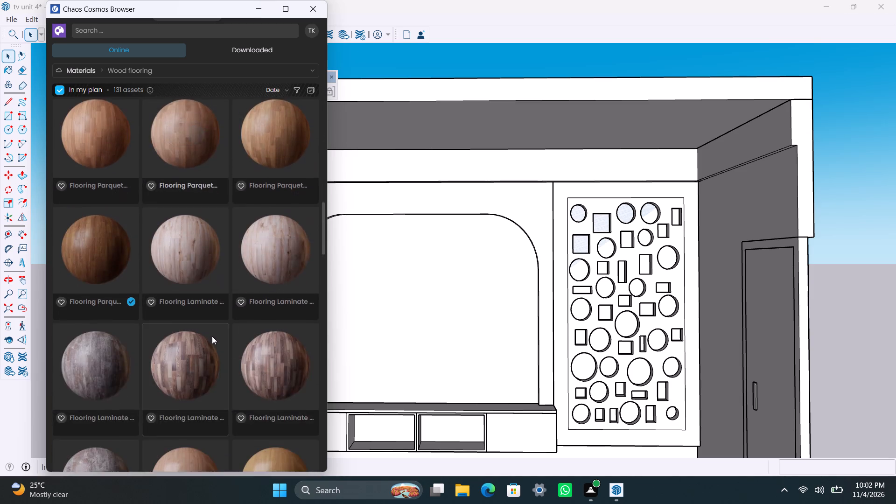
scroll(212, 336, down, 14)
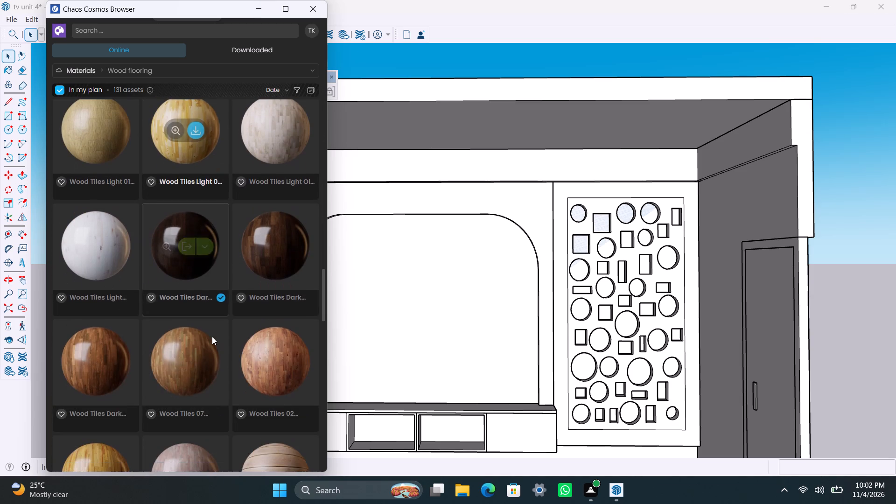
scroll(212, 335, up, 2)
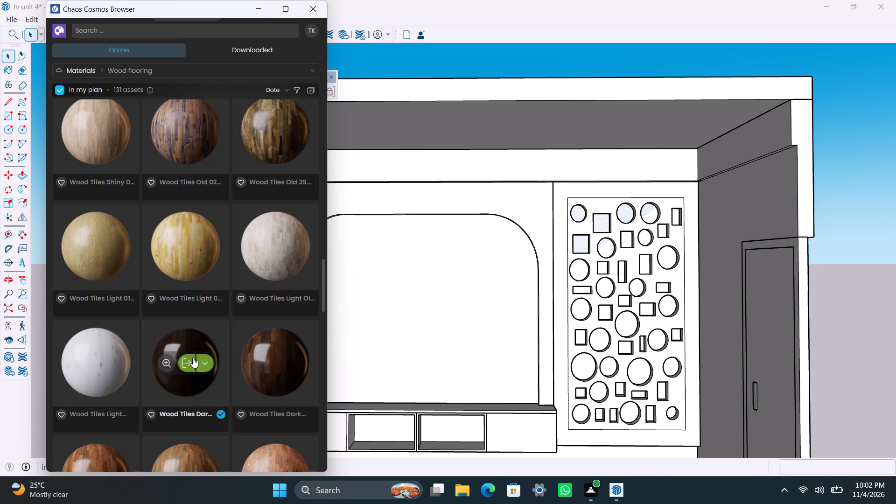
scroll(276, 364, down, 5)
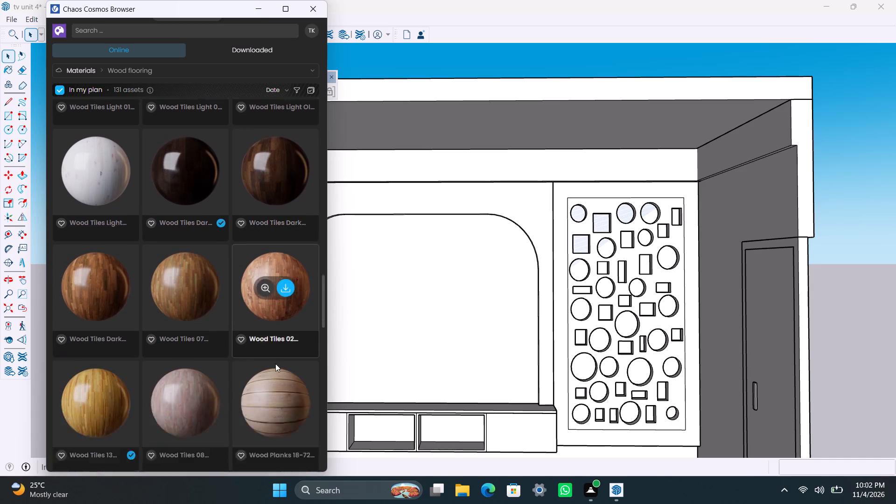
scroll(274, 361, down, 8)
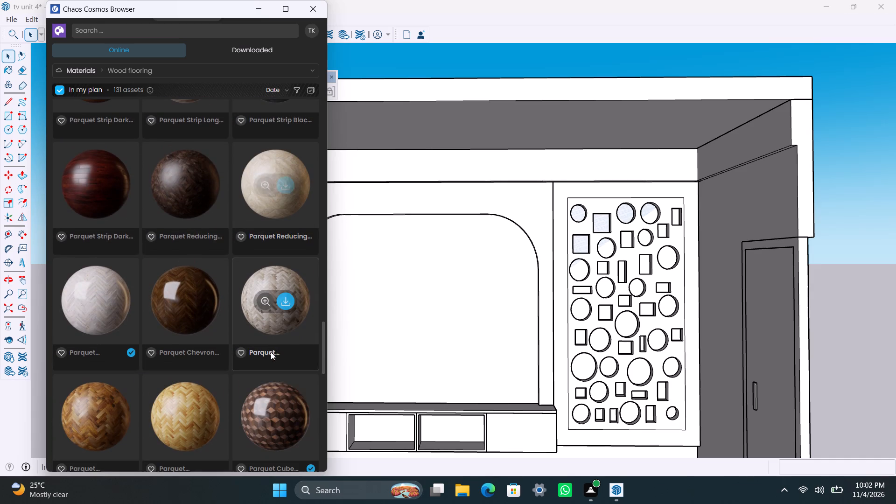
scroll(196, 339, down, 8)
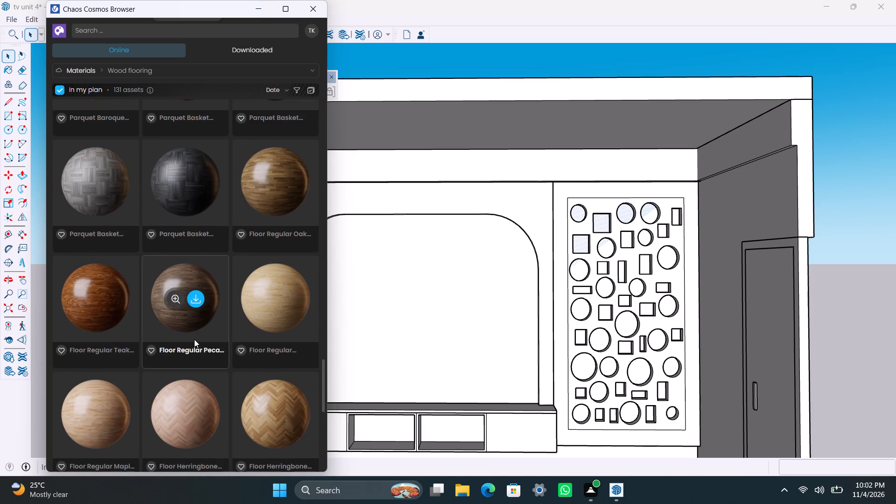
scroll(194, 339, down, 14)
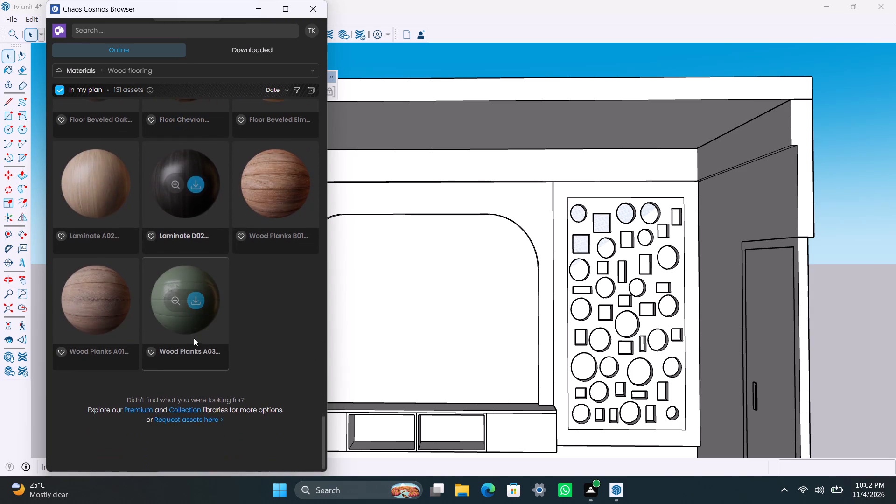
scroll(194, 338, up, 13)
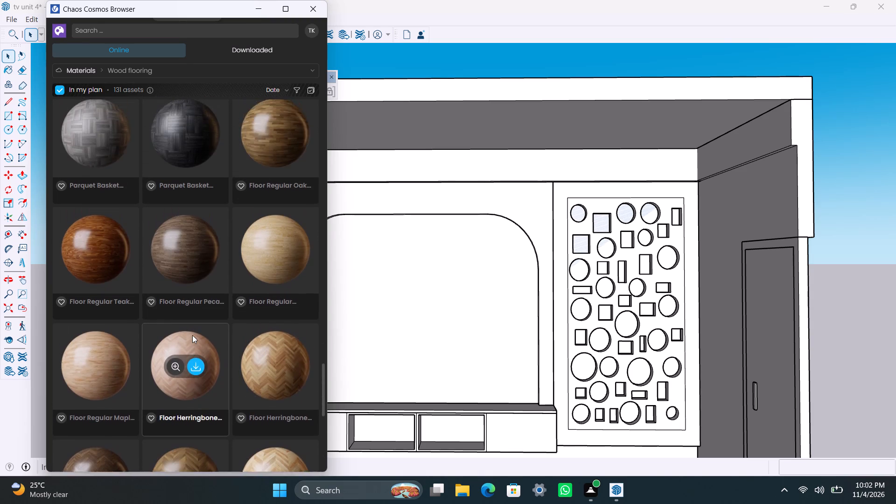
scroll(197, 336, up, 4)
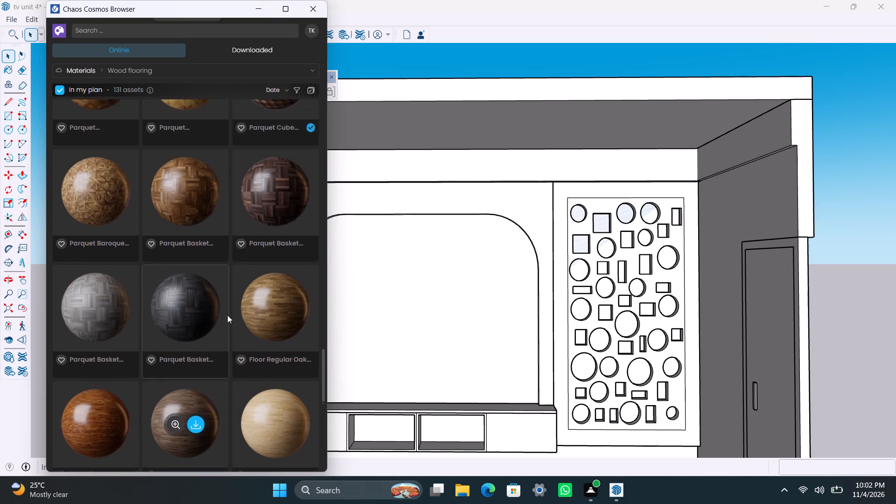
scroll(265, 280, up, 2)
scroll(194, 249, up, 2)
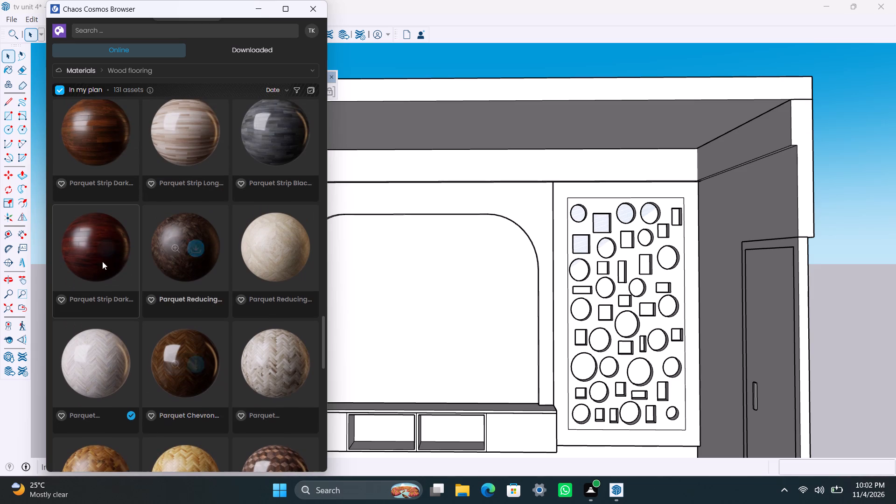
scroll(132, 250, up, 5)
scroll(95, 274, up, 6)
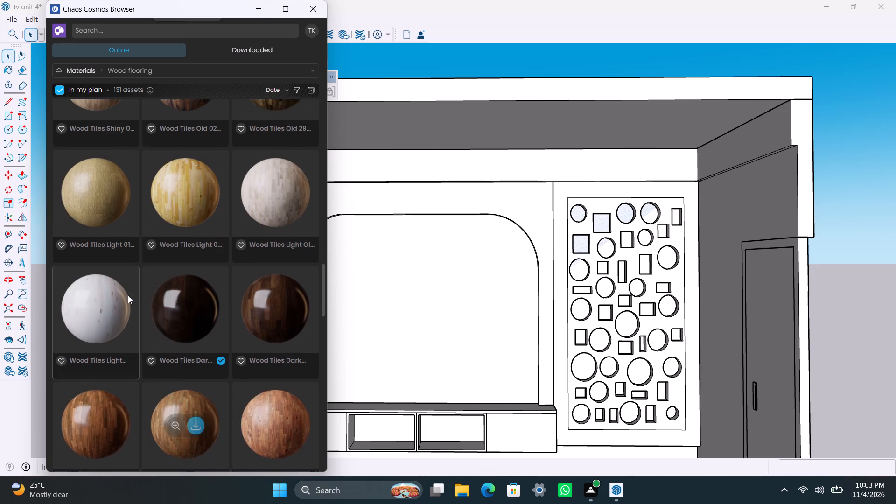
click(188, 308)
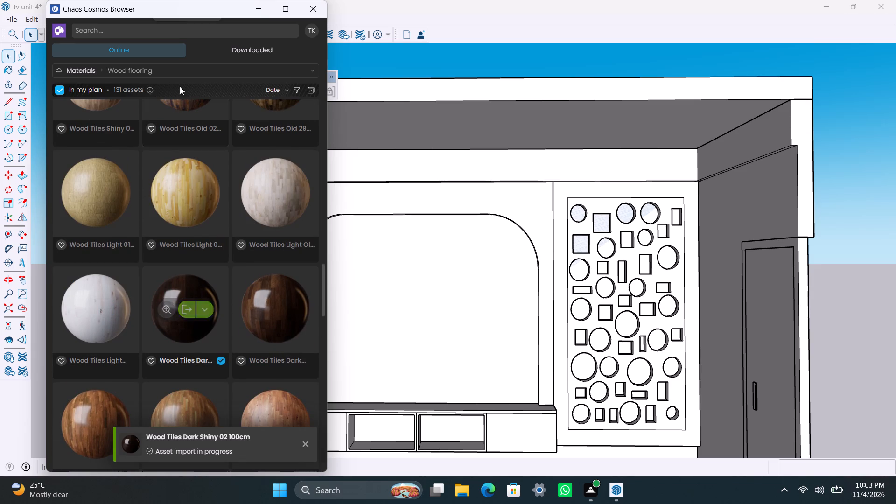
Browse the Wood materials category and import the Wood 13-07 100cm material.
click(153, 72)
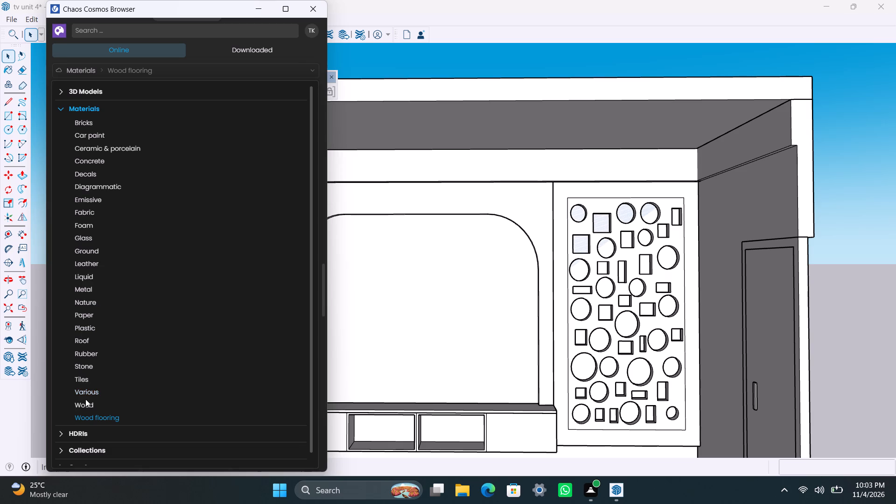
click(88, 406)
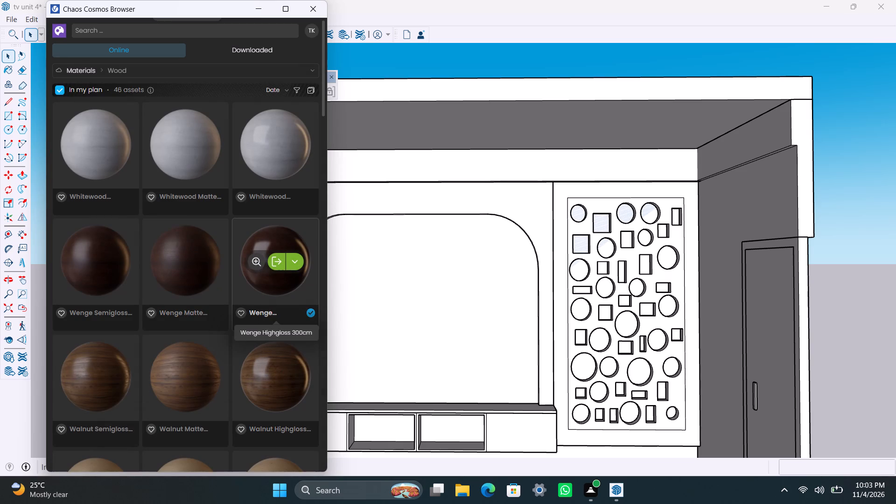
scroll(238, 339, down, 3)
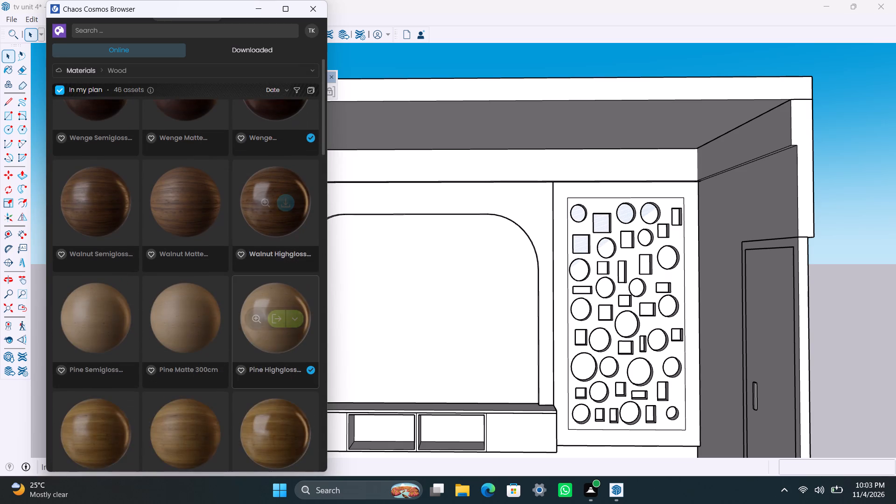
scroll(238, 344, down, 14)
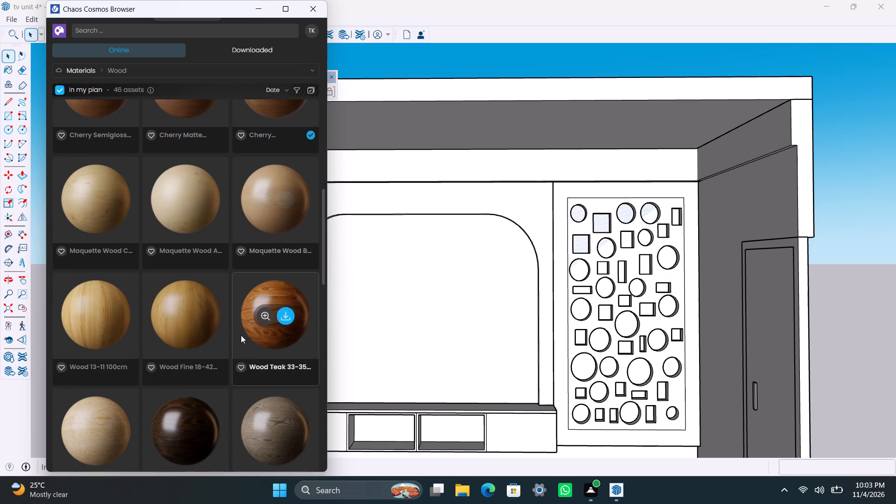
scroll(241, 335, down, 7)
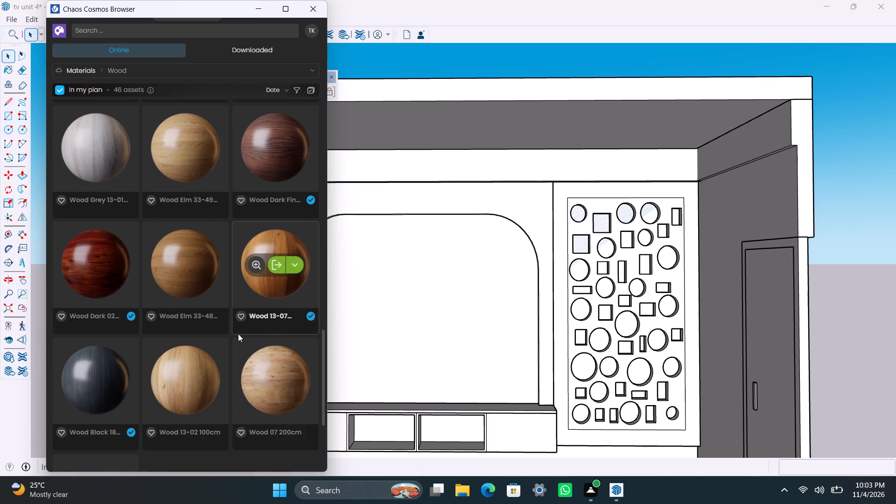
scroll(237, 334, down, 4)
scroll(234, 334, up, 5)
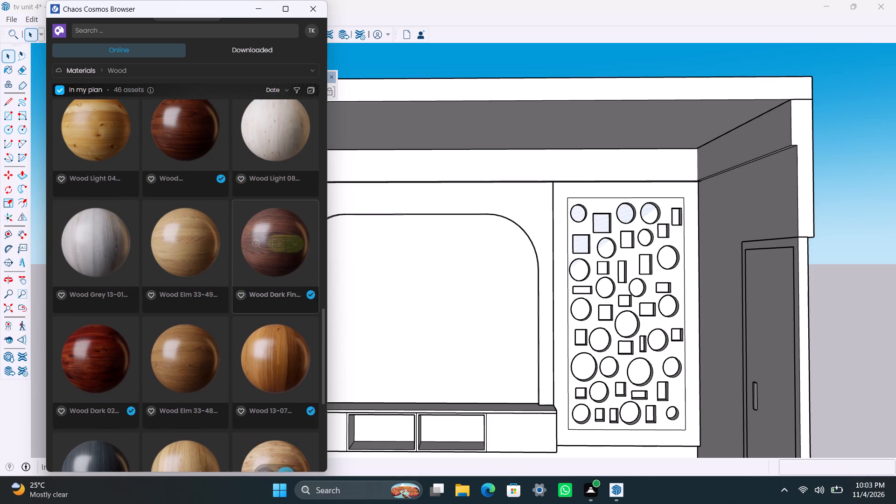
click(271, 356)
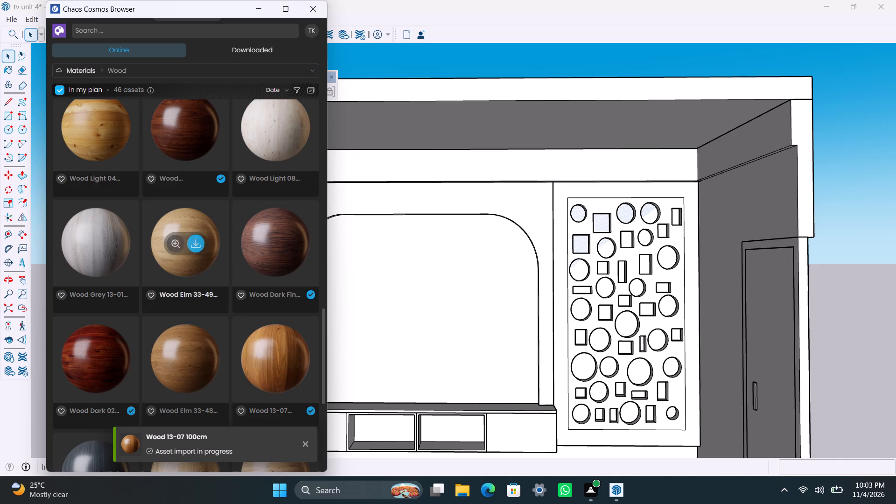
Open the Metal materials category and import the Metal Sandblasted Black 200cm material.
click(219, 70)
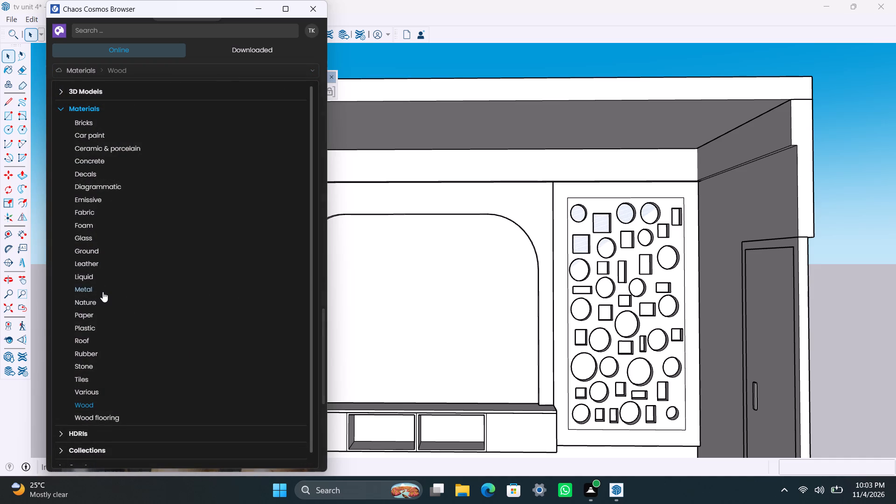
click(103, 291)
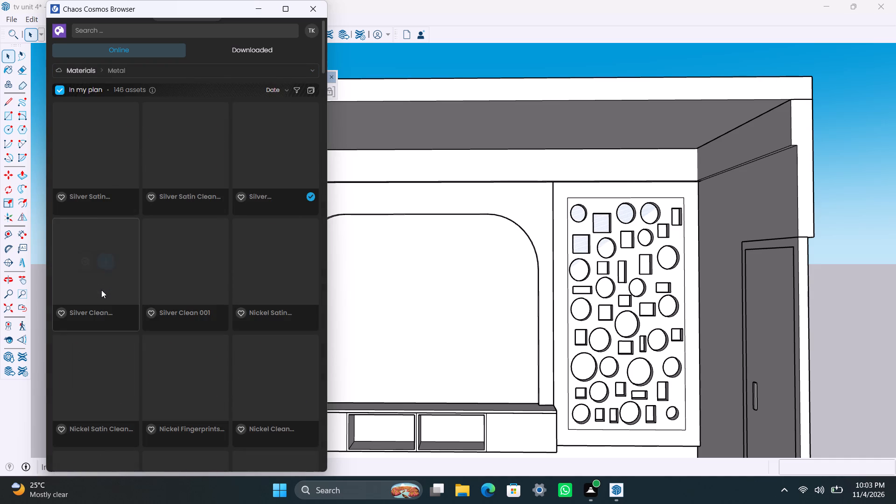
scroll(173, 326, down, 4)
click(189, 256)
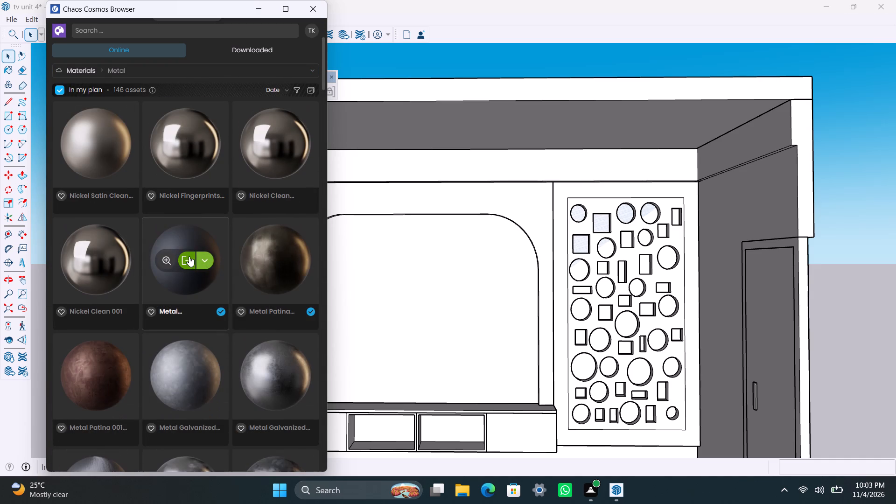
Browse the Glass materials category, then download and import the Glass Smoked 001 material.
click(155, 71)
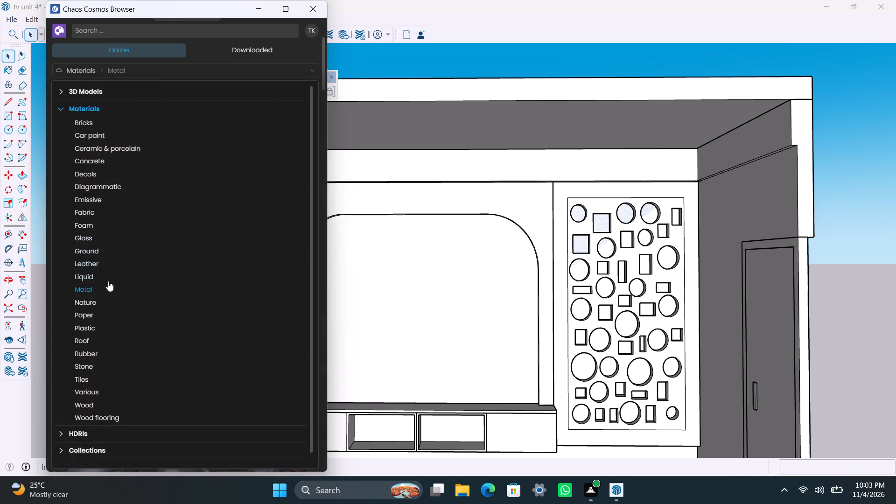
click(104, 239)
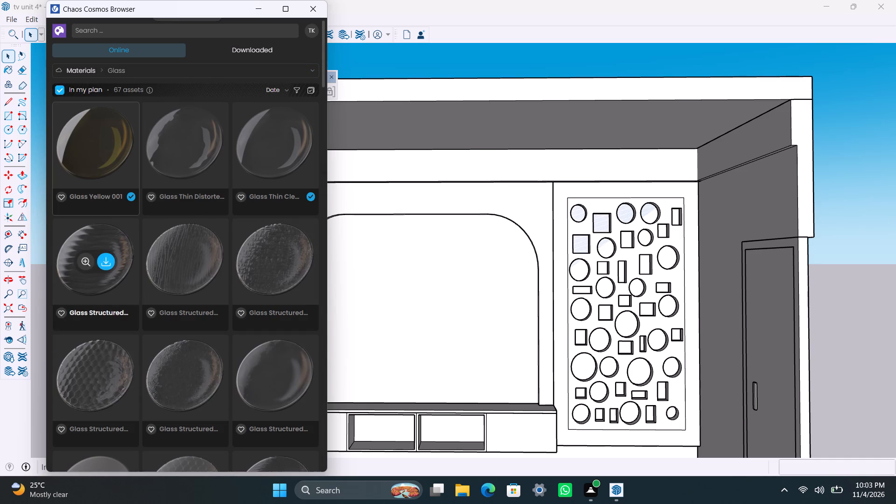
scroll(172, 339, down, 8)
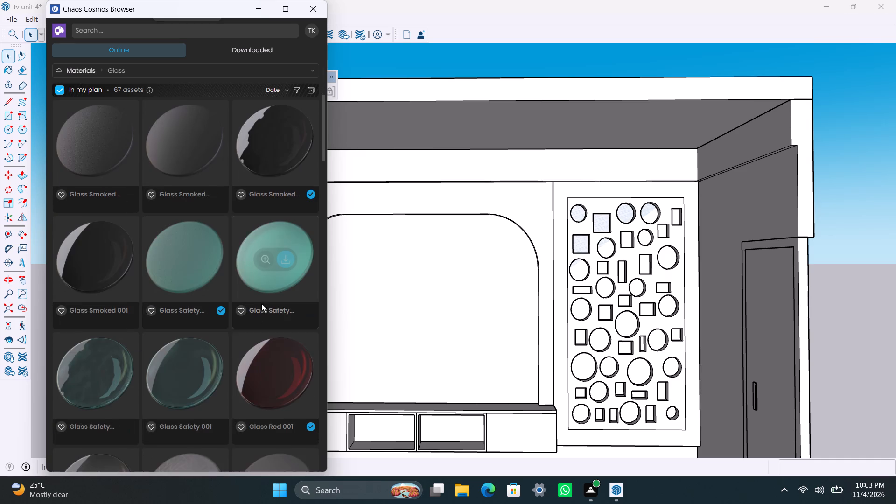
scroll(267, 279, up, 1)
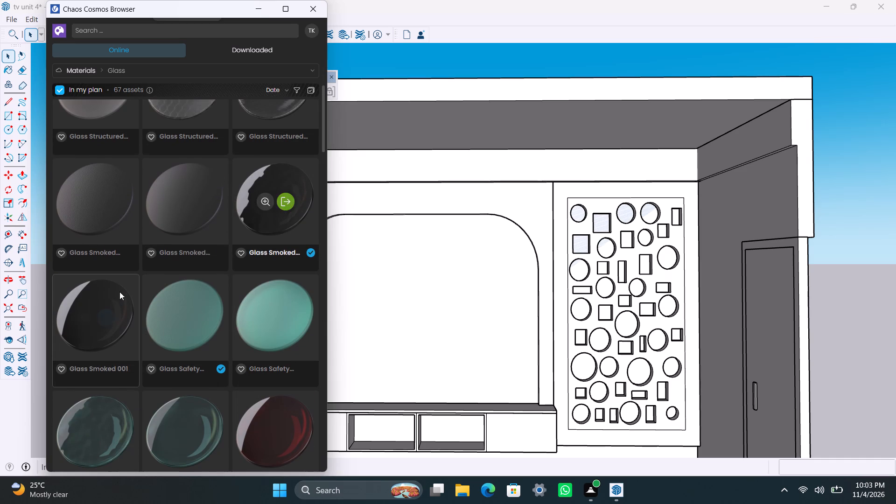
click(107, 315)
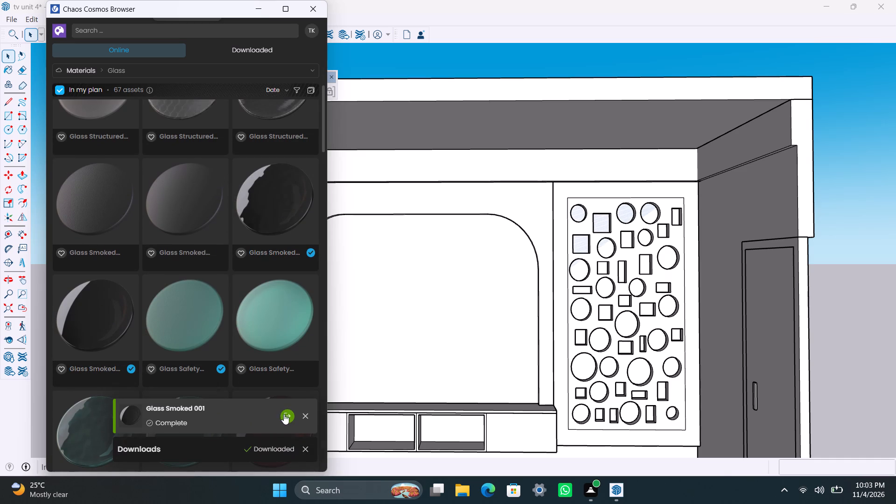
click(285, 414)
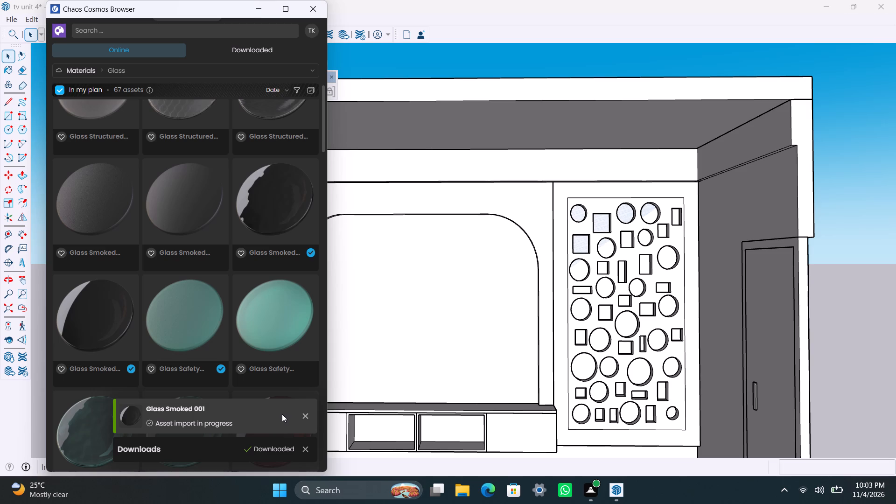
Check the Metal category again and look through the Stone materials for a suitable finish.
click(158, 65)
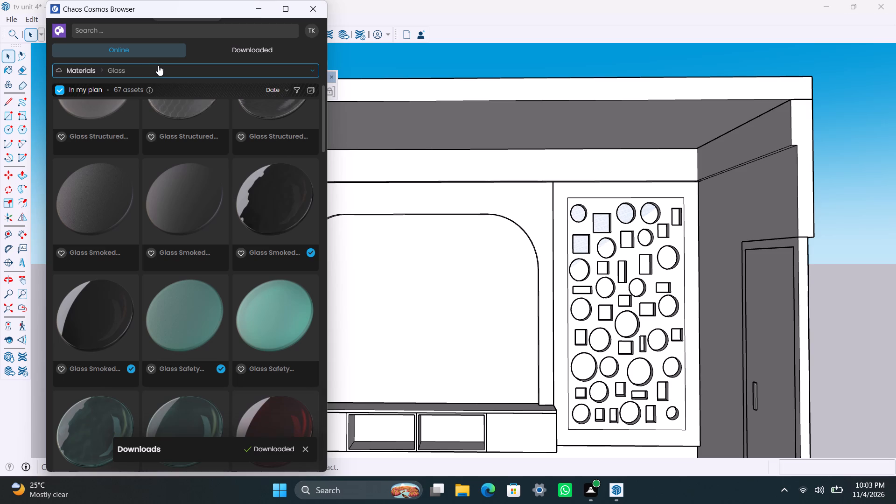
click(97, 287)
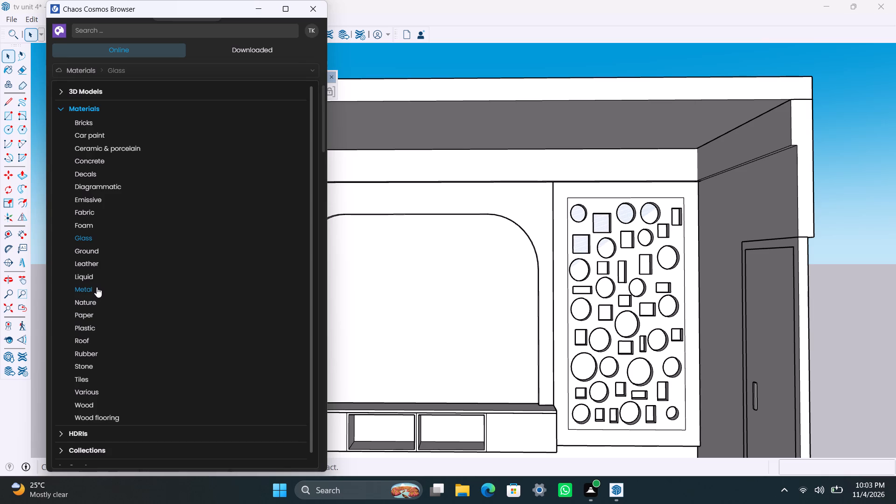
click(150, 67)
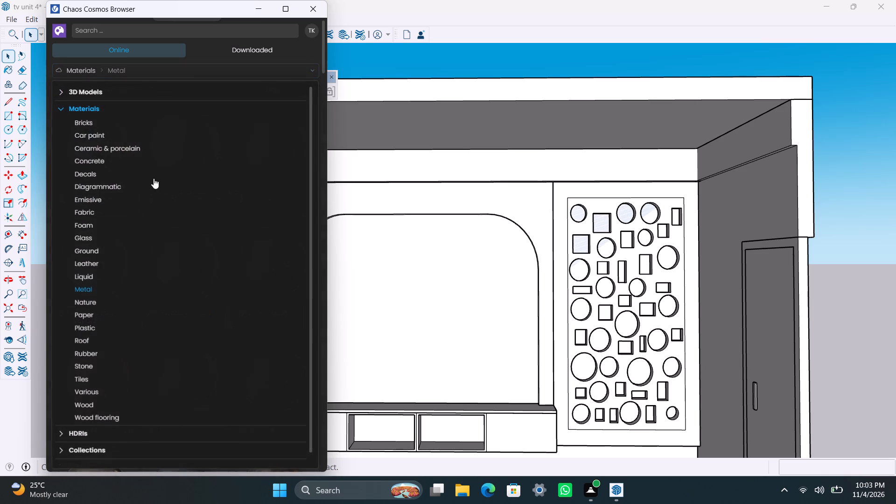
click(85, 365)
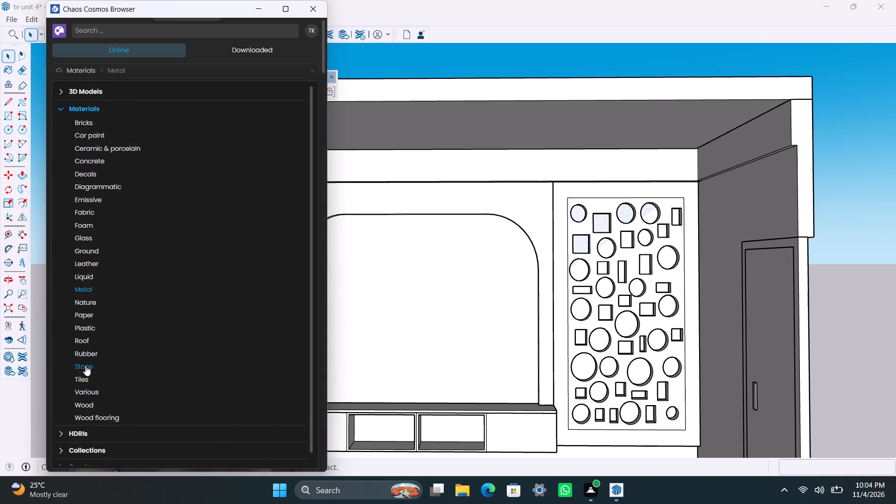
scroll(132, 340, down, 2)
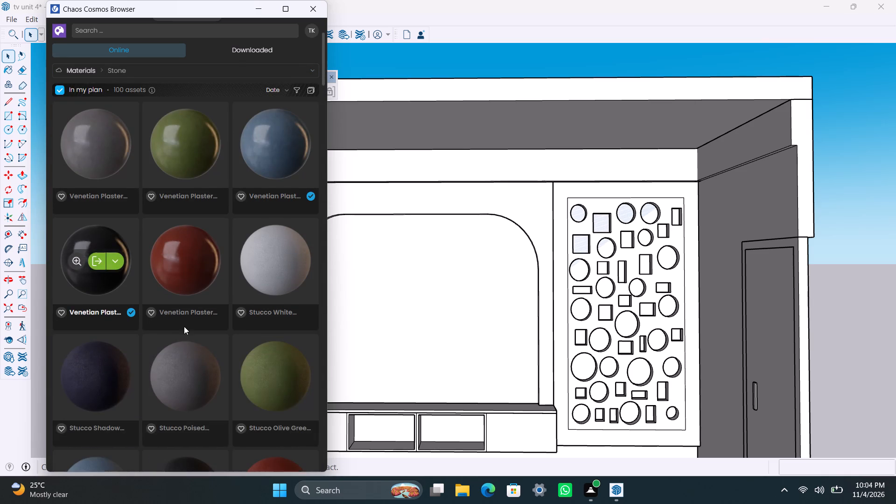
scroll(184, 326, down, 6)
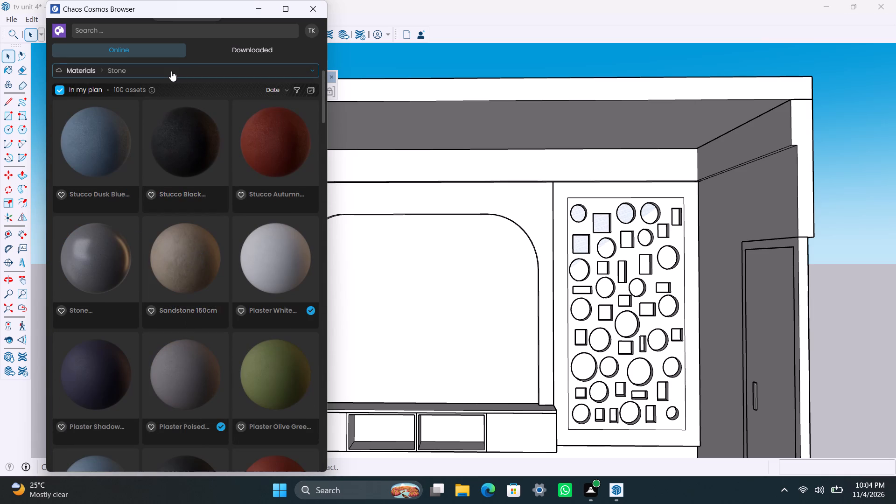
Look through the Paper and Nature material categories for a suitable finish.
click(171, 71)
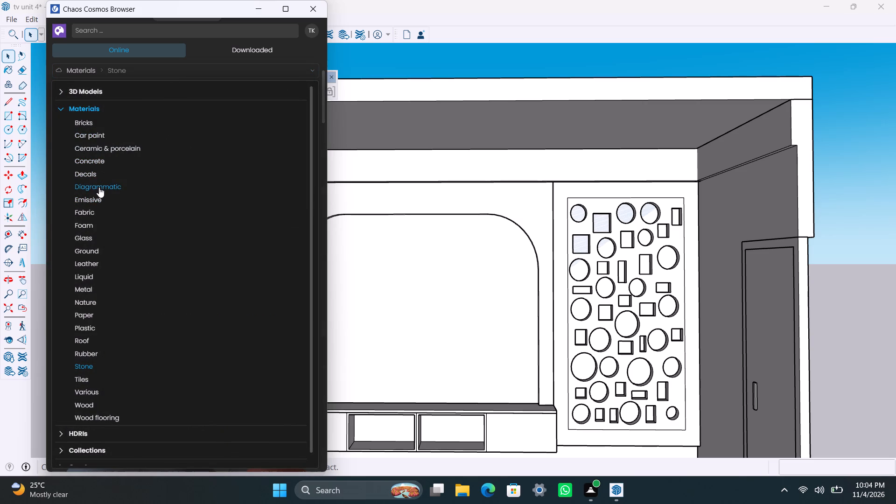
click(86, 311)
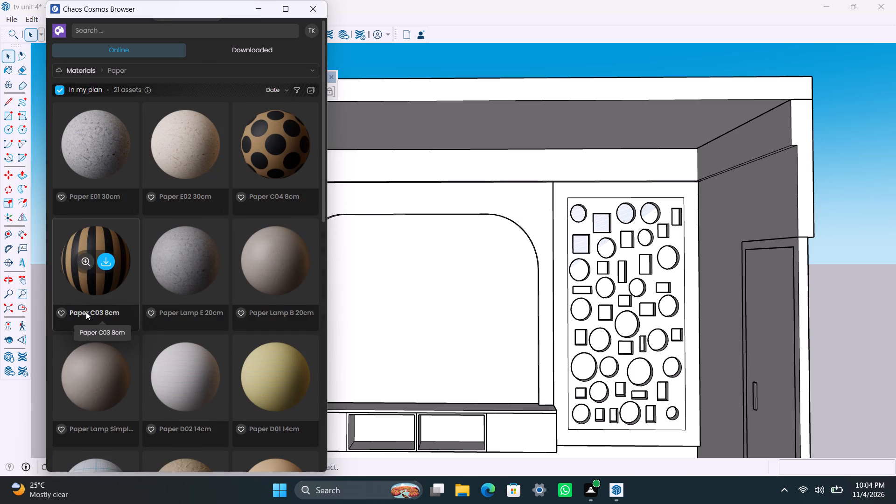
scroll(86, 312, down, 3)
scroll(216, 407, down, 4)
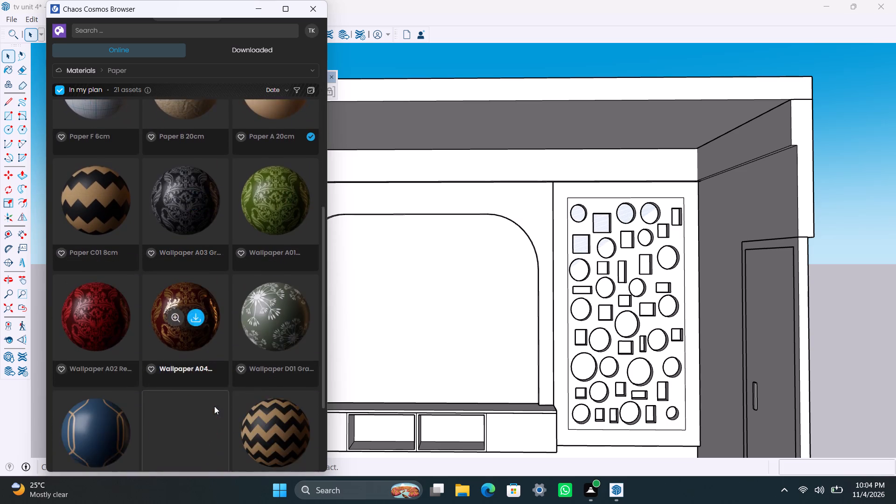
scroll(213, 405, down, 5)
scroll(213, 405, up, 10)
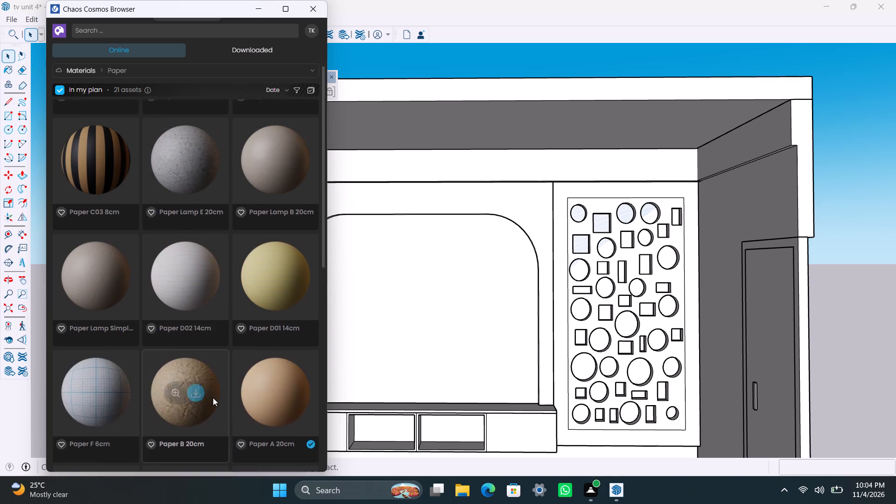
scroll(213, 396, up, 1)
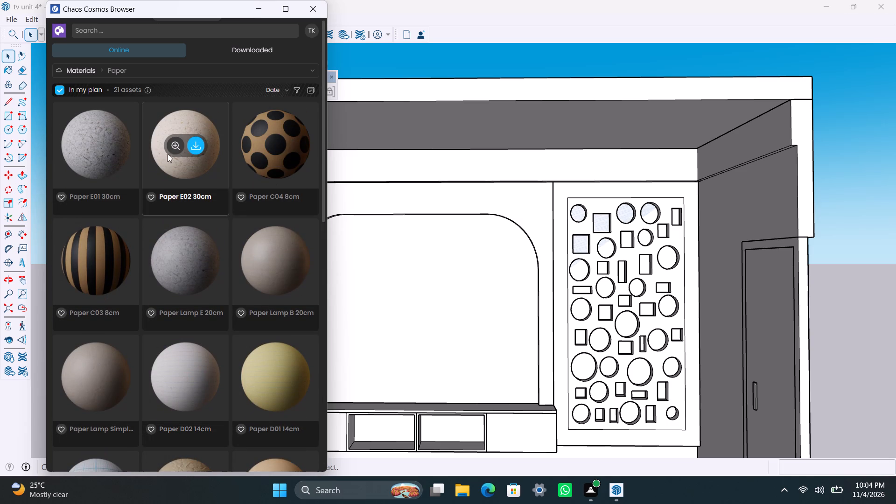
scroll(195, 249, up, 2)
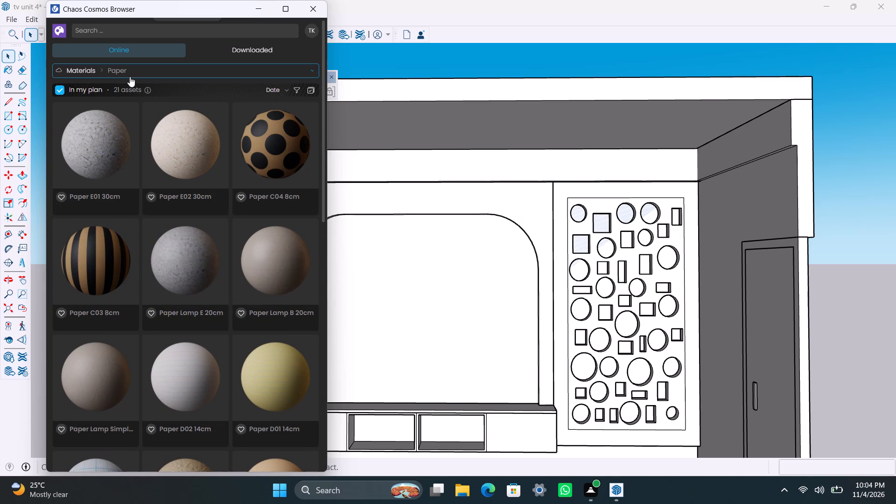
click(132, 75)
click(89, 303)
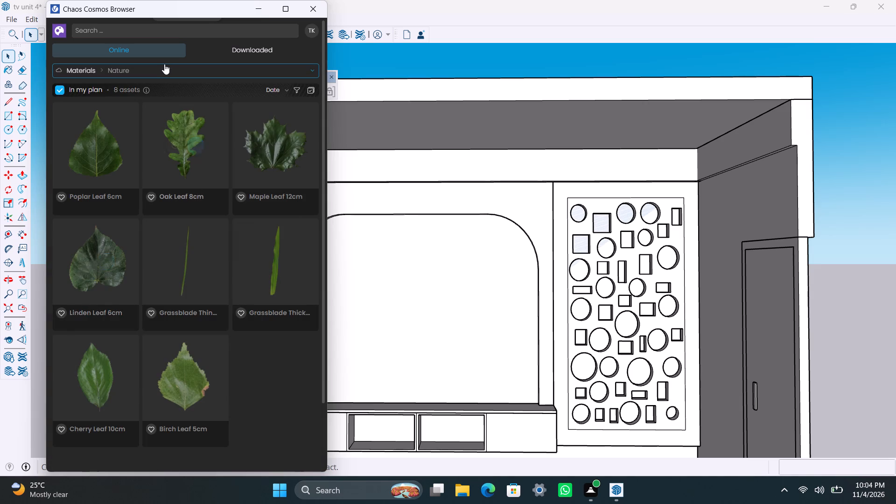
Browse the Plastic materials category, then download and import the PVC Poised Taupe Matte Rough 001 material.
click(164, 63)
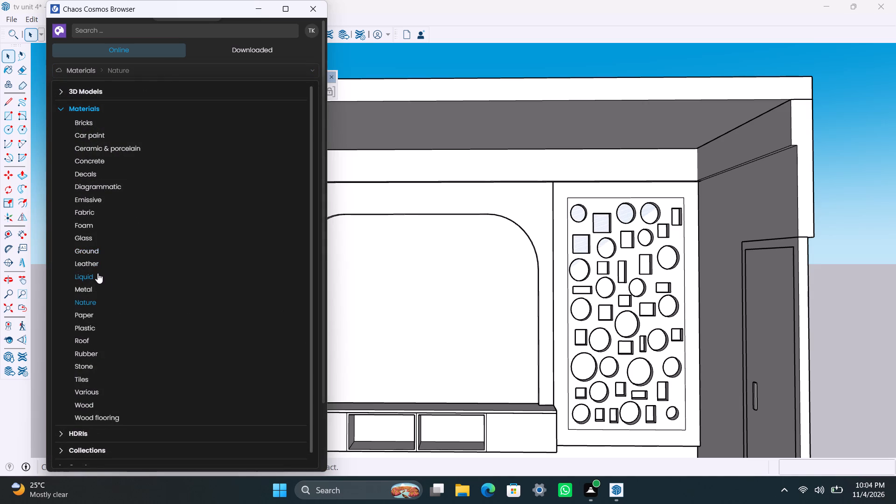
click(94, 327)
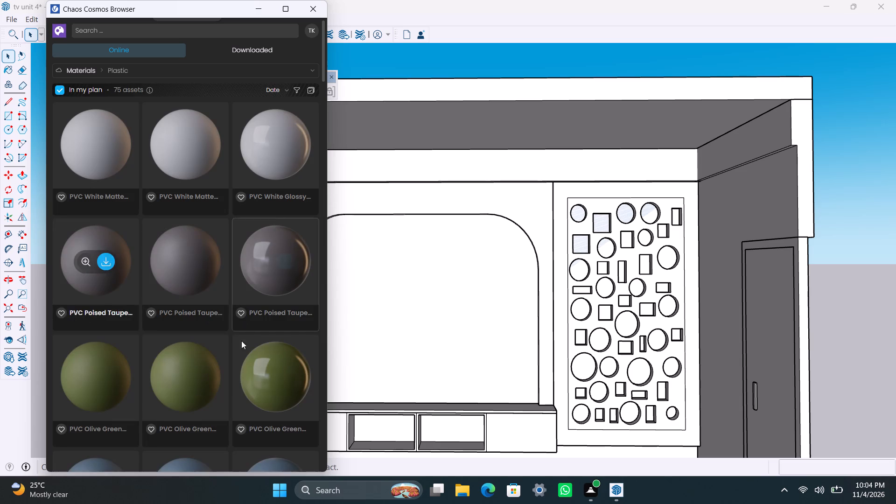
scroll(241, 336, down, 8)
scroll(211, 357, up, 9)
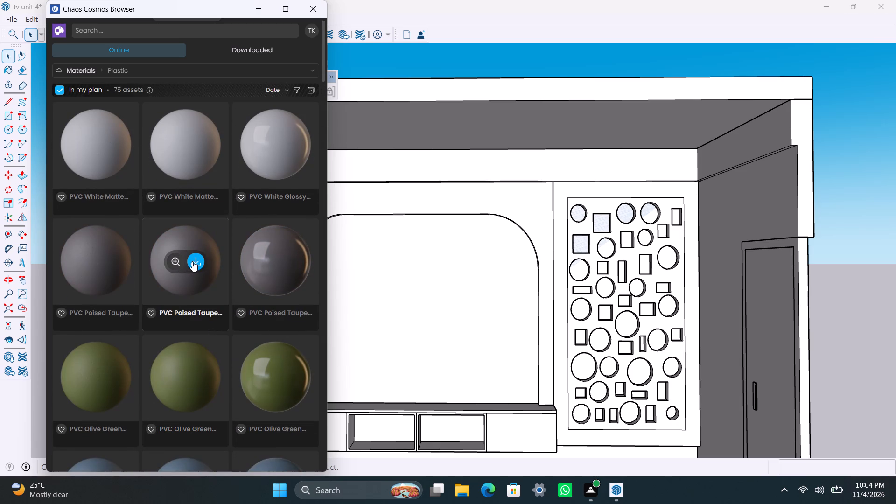
click(110, 266)
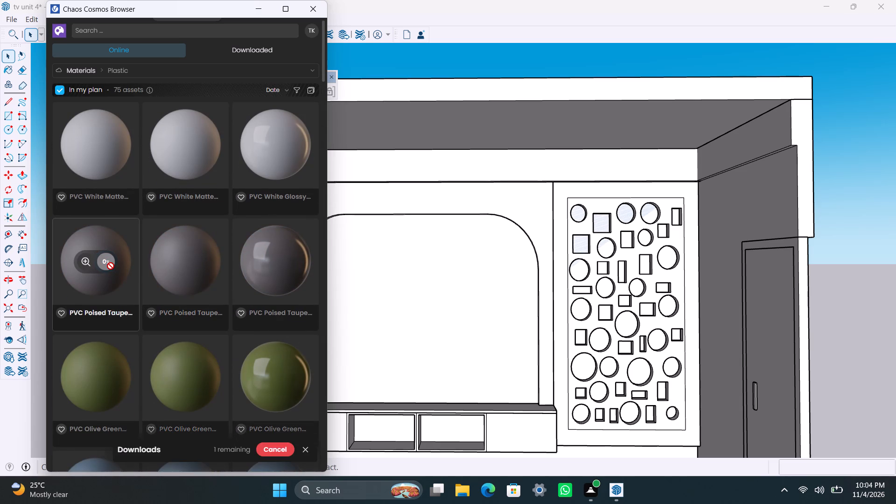
click(112, 267)
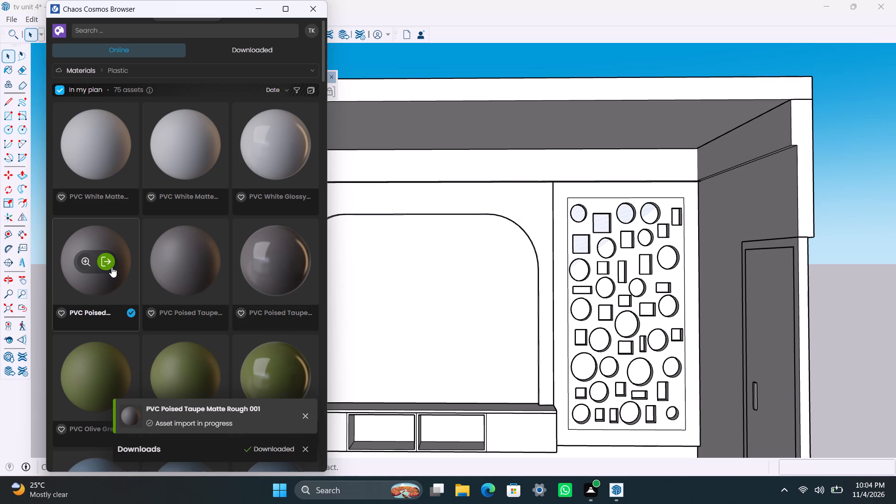
Look through the rest of the Plastic materials for a suitable finish.
scroll(130, 286, down, 4)
scroll(173, 287, down, 3)
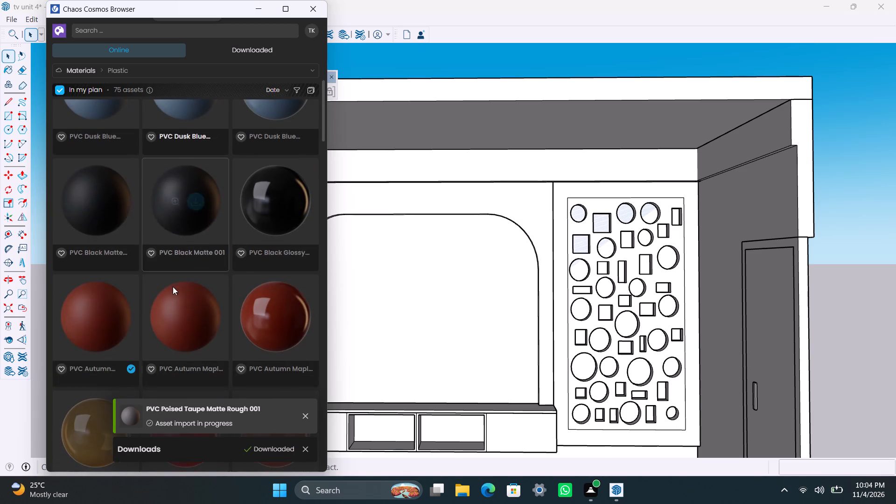
scroll(173, 286, down, 11)
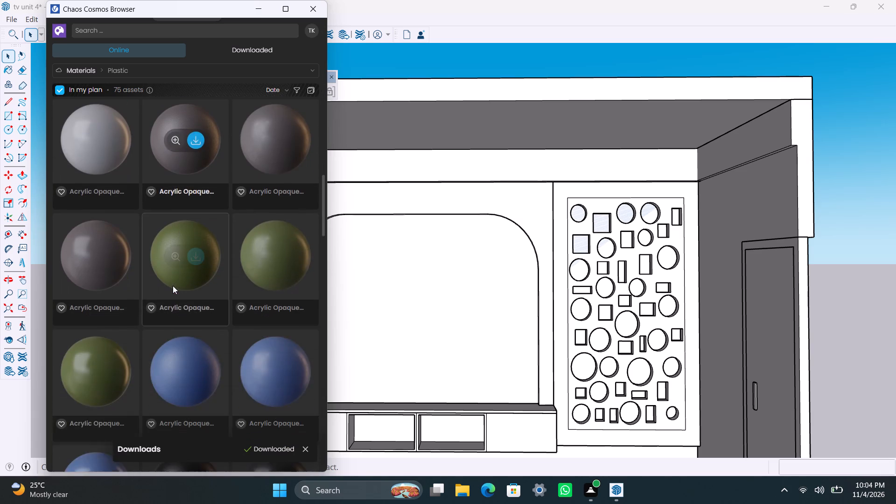
scroll(173, 285, down, 20)
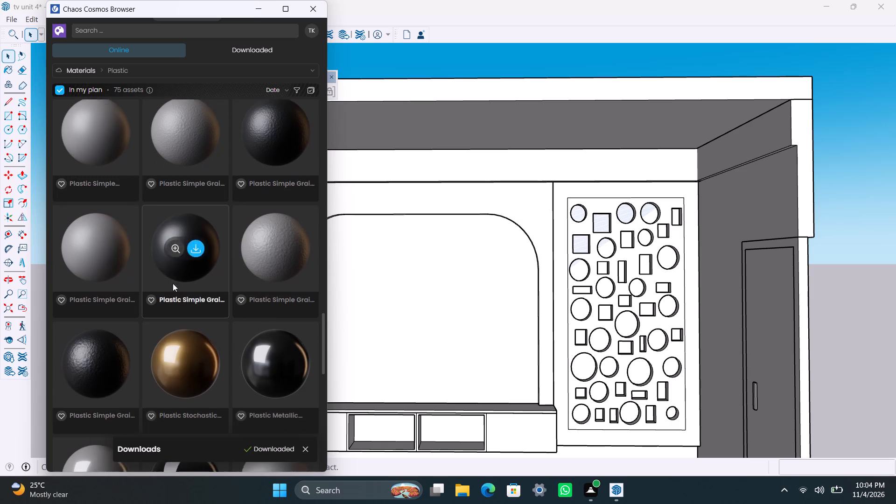
scroll(173, 278, down, 4)
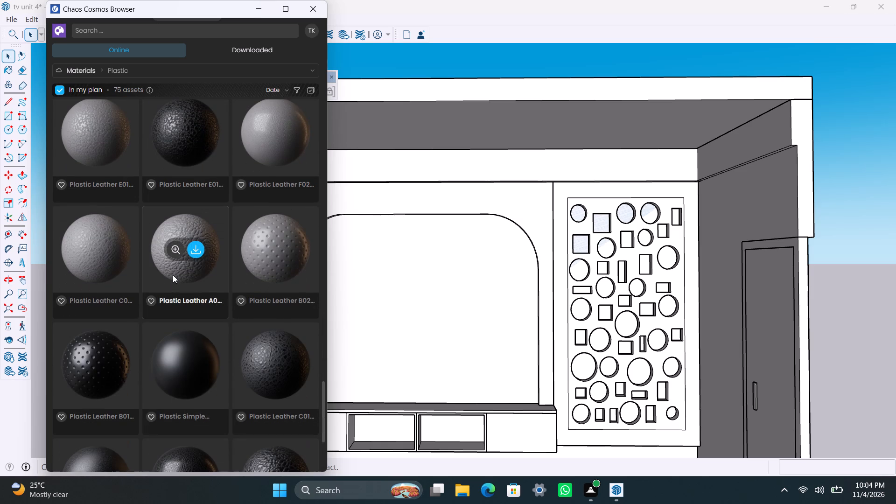
scroll(173, 275, up, 6)
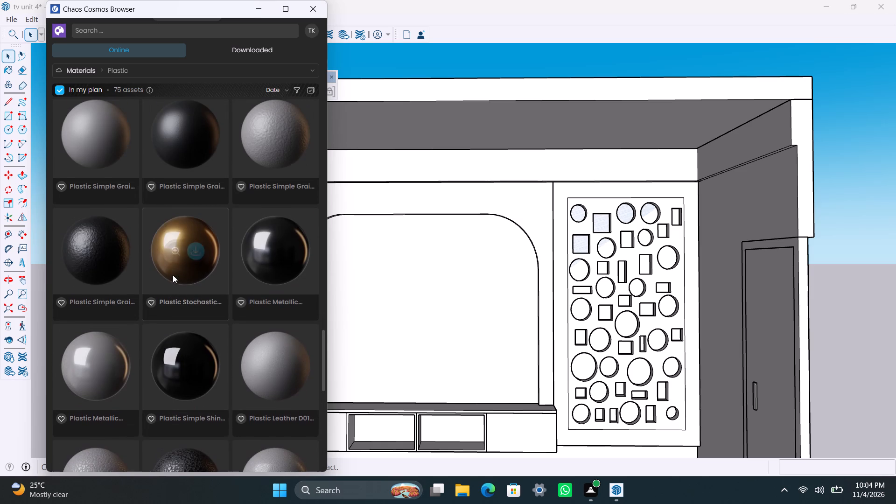
scroll(172, 274, up, 2)
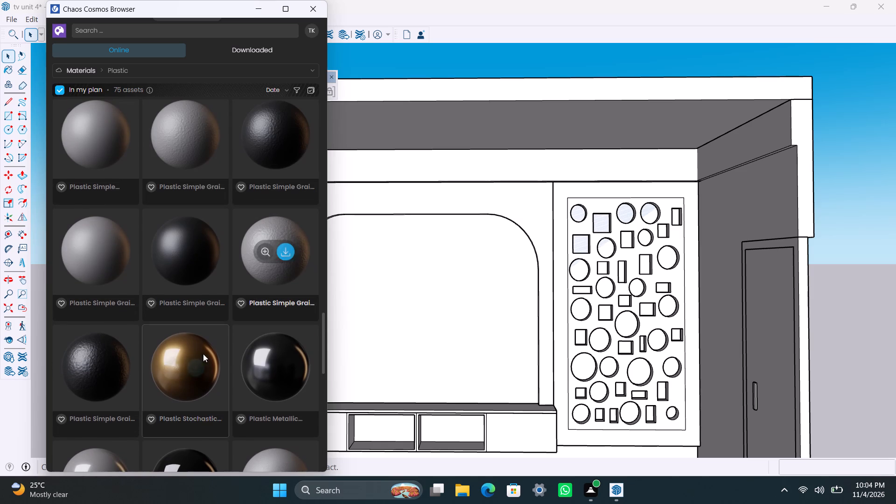
scroll(248, 364, up, 3)
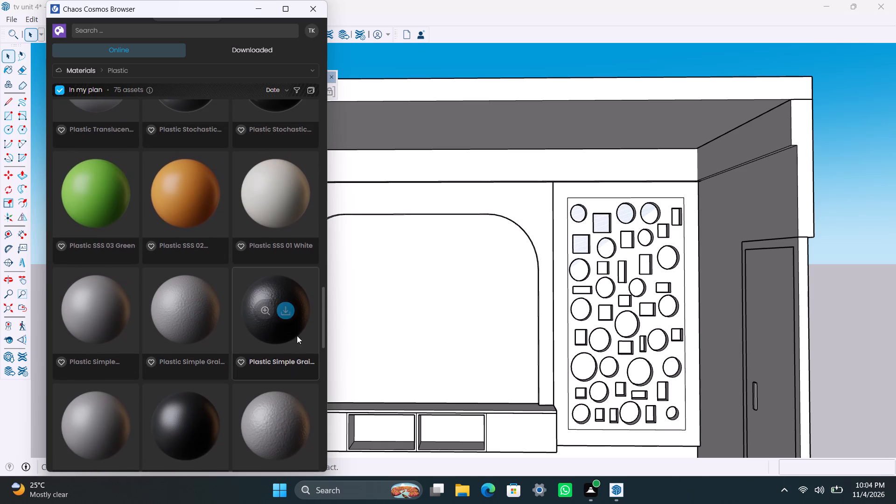
scroll(230, 340, up, 3)
scroll(154, 302, up, 3)
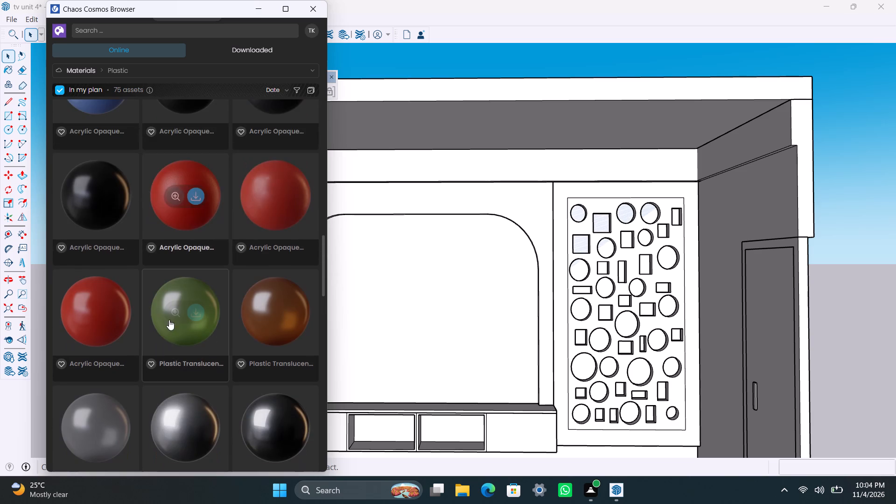
scroll(169, 329, down, 2)
Switch to the Metal materials category and import the Metal Sandblasted Black 200cm material.
click(175, 71)
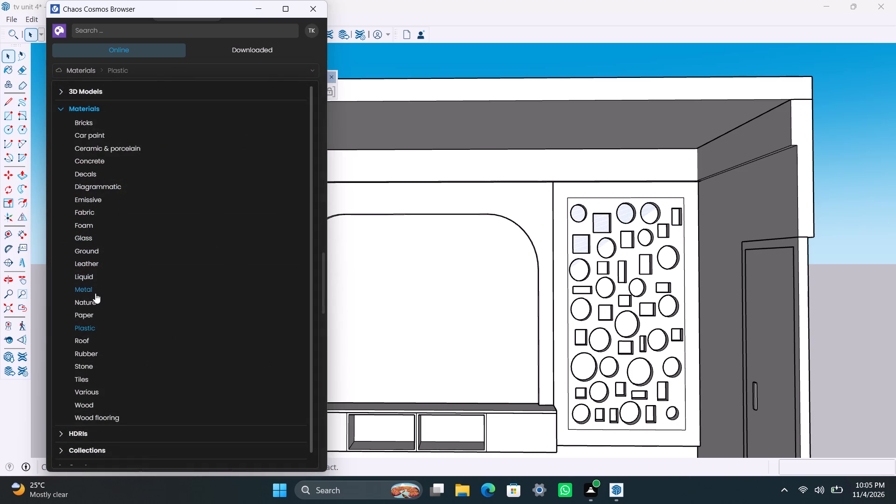
click(95, 293)
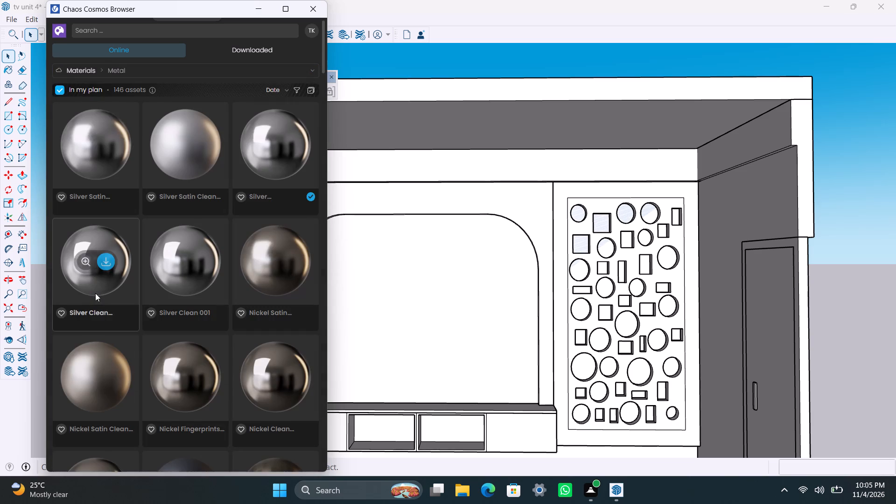
scroll(207, 351, down, 3)
click(183, 319)
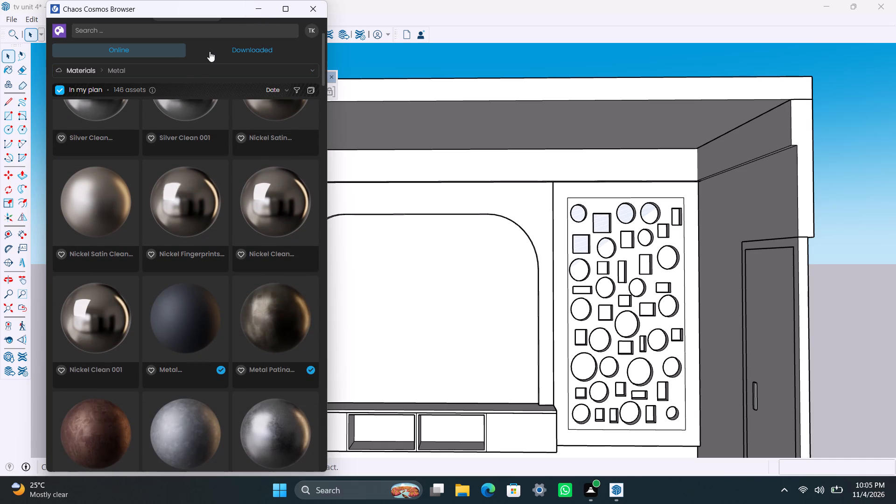
Browse the Stone materials category through its marbles and granites, and download the Granite A 80cm material.
click(193, 71)
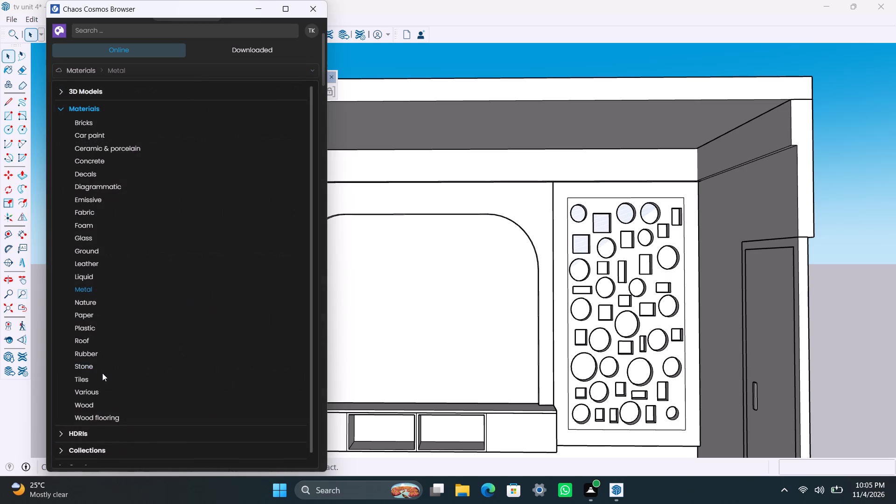
click(102, 373)
click(90, 368)
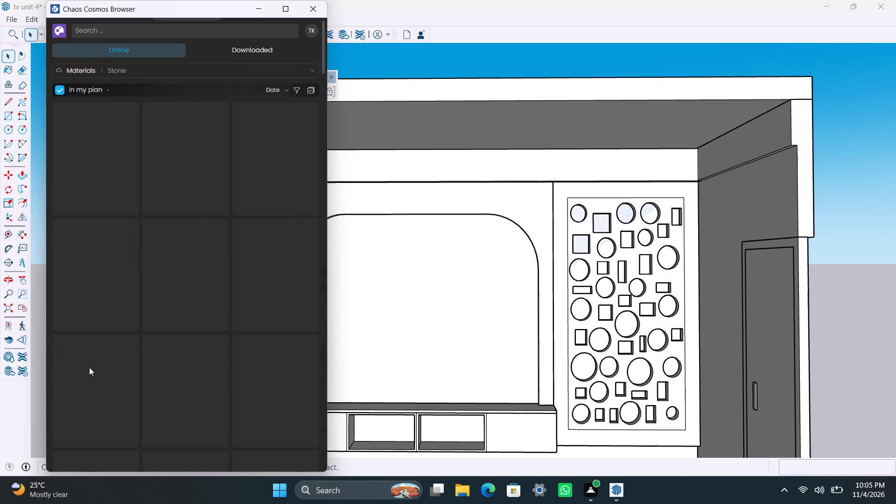
scroll(172, 330, down, 3)
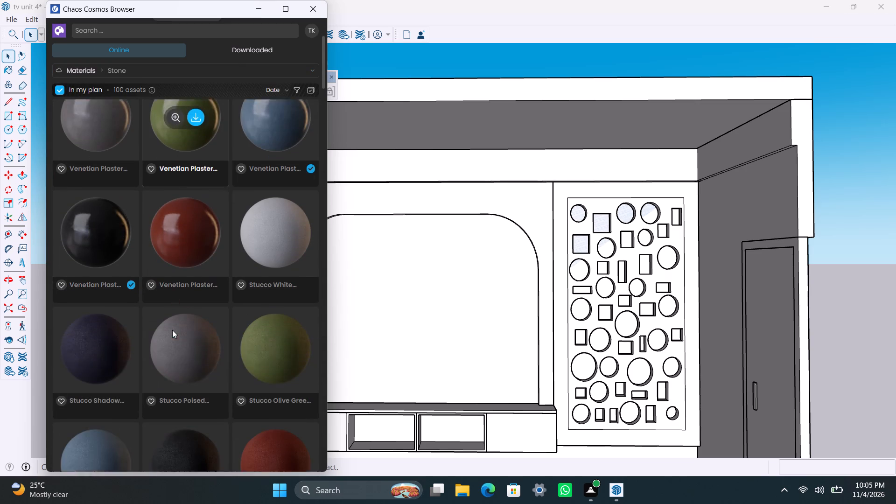
scroll(172, 329, down, 9)
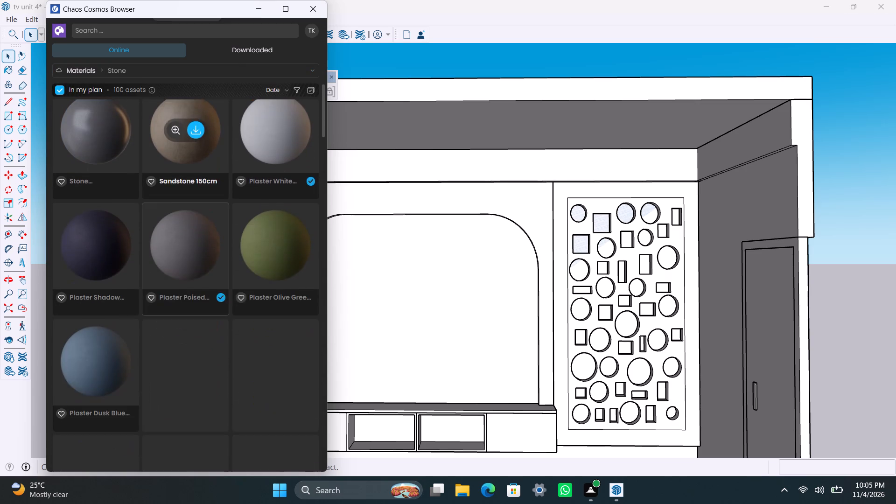
scroll(172, 329, down, 5)
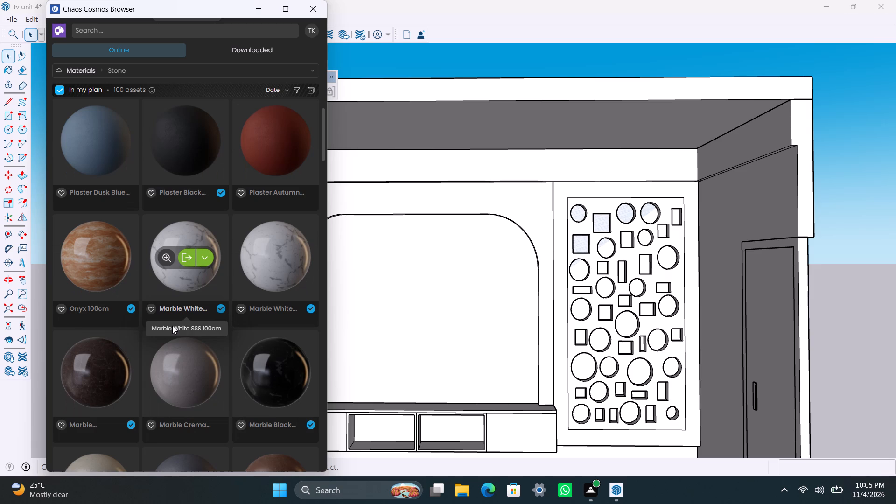
scroll(172, 326, down, 3)
scroll(226, 274, down, 5)
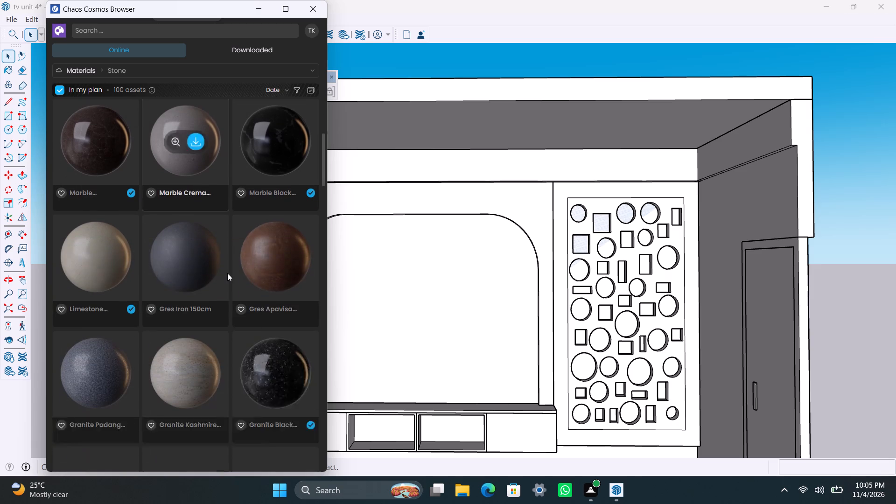
scroll(227, 273, down, 7)
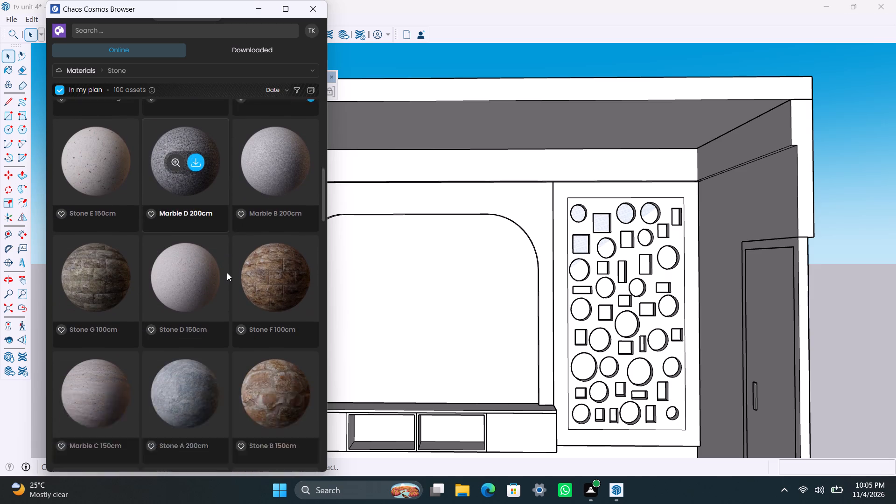
scroll(227, 273, down, 3)
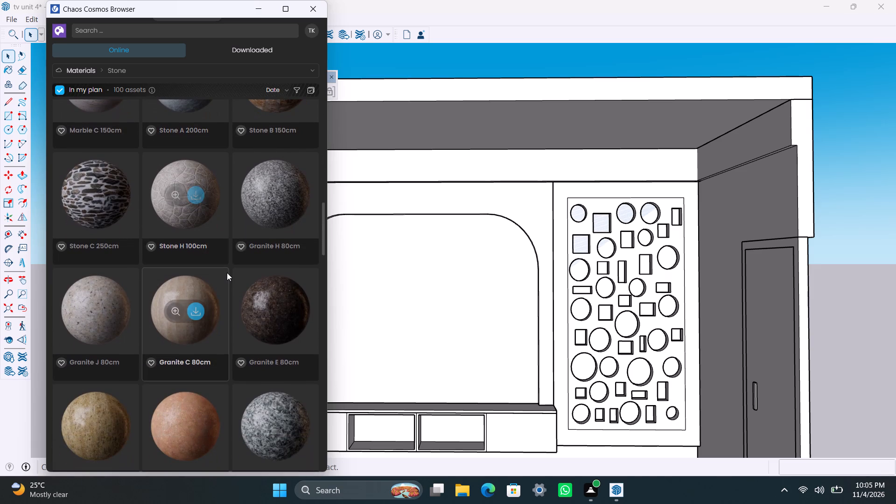
scroll(214, 327, down, 6)
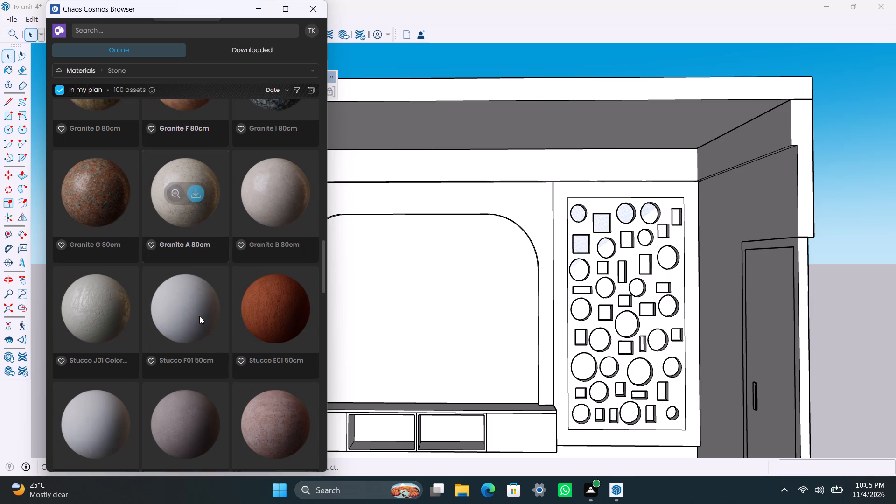
scroll(199, 315, down, 3)
scroll(197, 298, up, 3)
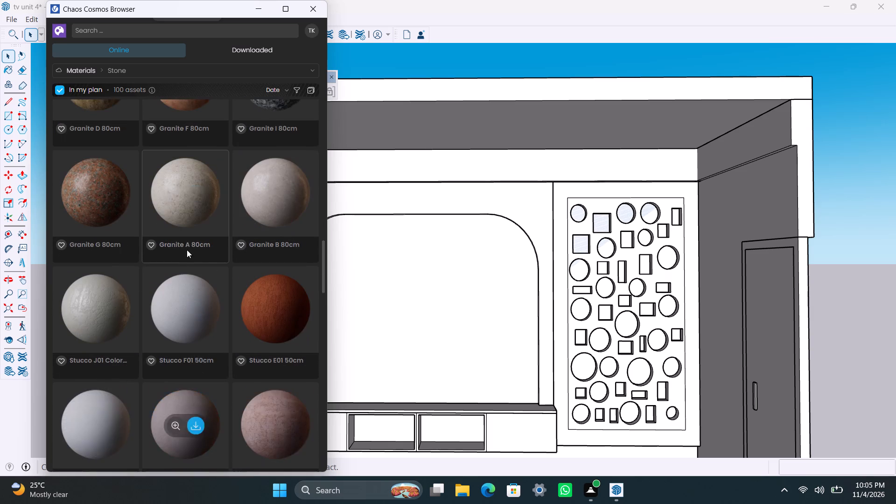
scroll(187, 250, up, 2)
click(194, 312)
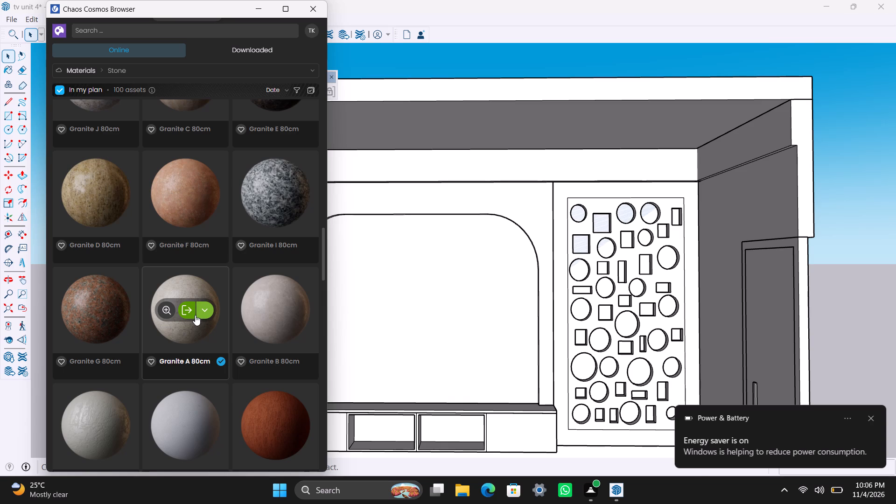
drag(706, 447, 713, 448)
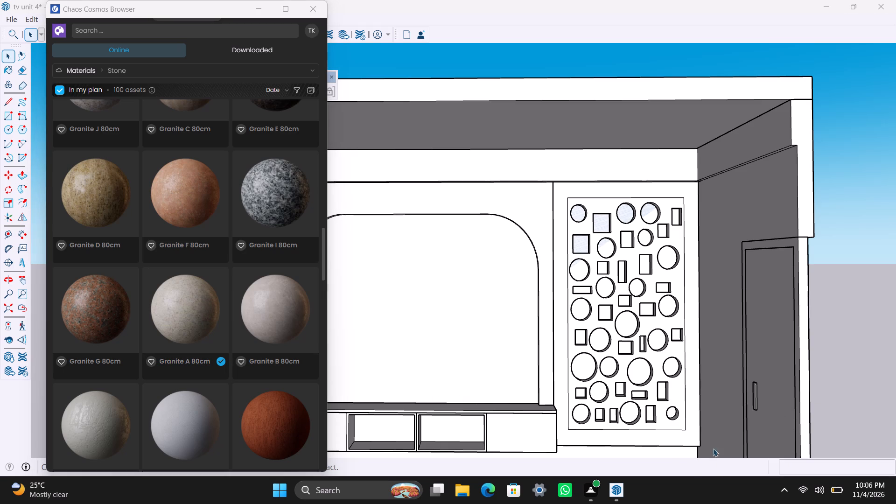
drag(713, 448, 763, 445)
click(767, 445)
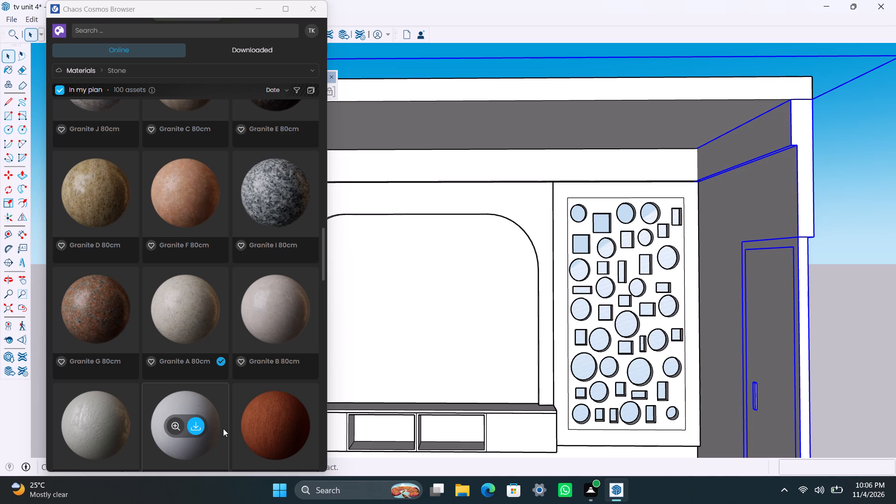
Import the Marble Black 100cm material from the Stone category, close the Cosmos browser and clear the model selection.
scroll(203, 269, down, 3)
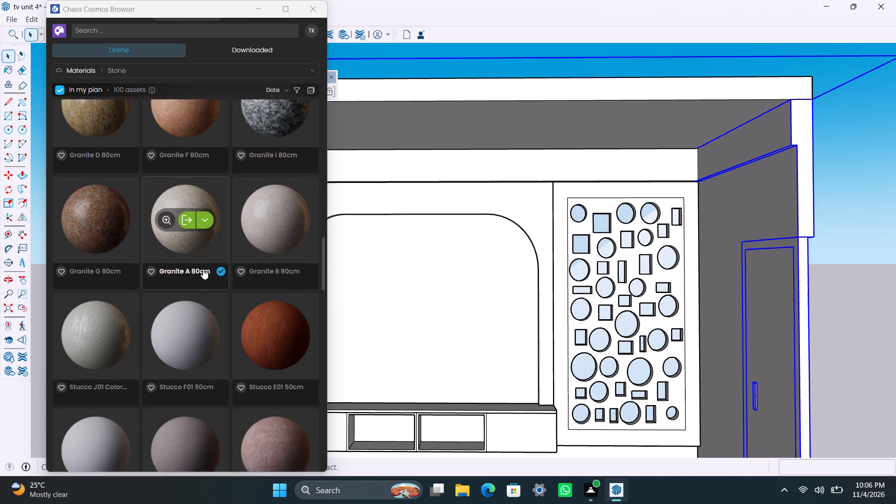
scroll(204, 315, down, 3)
scroll(200, 322, up, 8)
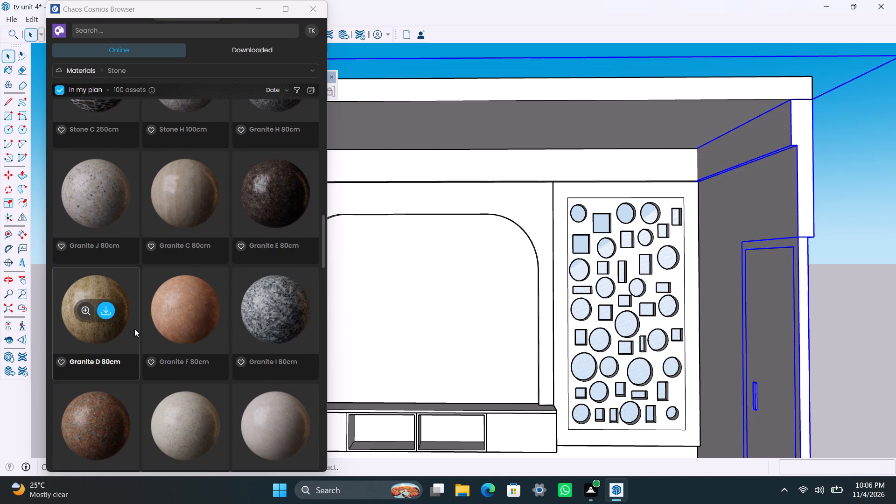
scroll(166, 268, up, 3)
scroll(257, 313, up, 3)
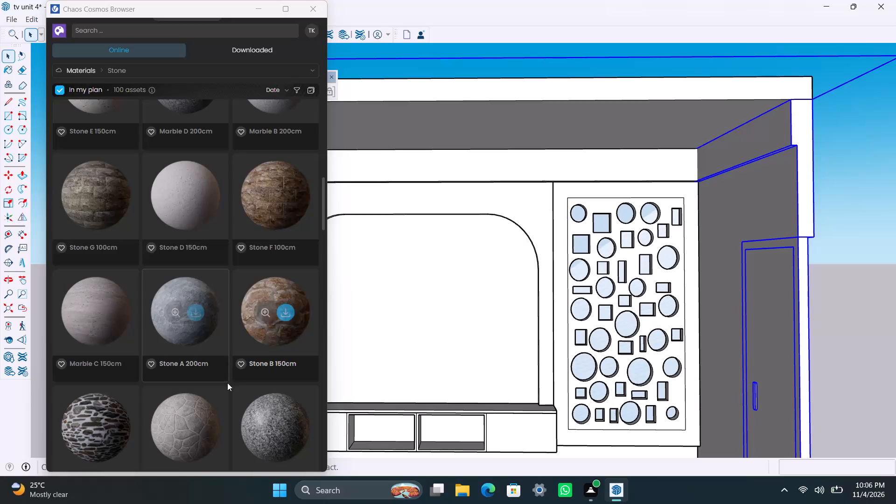
scroll(225, 387, up, 9)
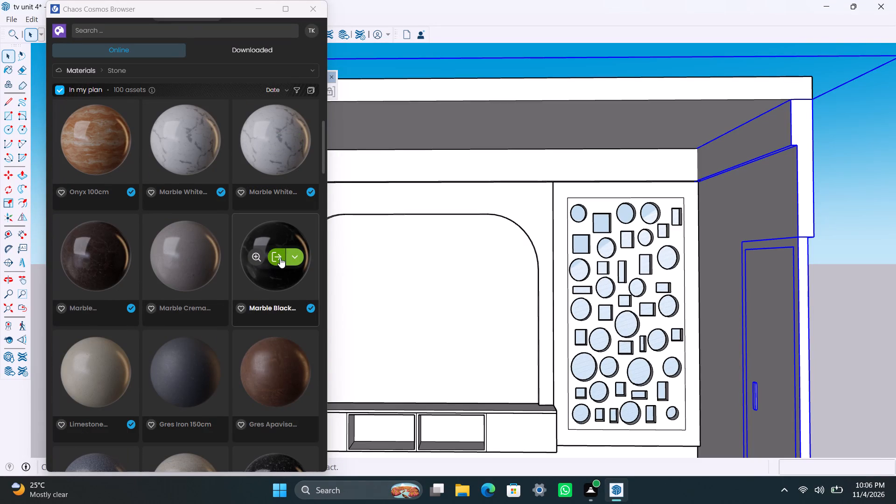
click(281, 259)
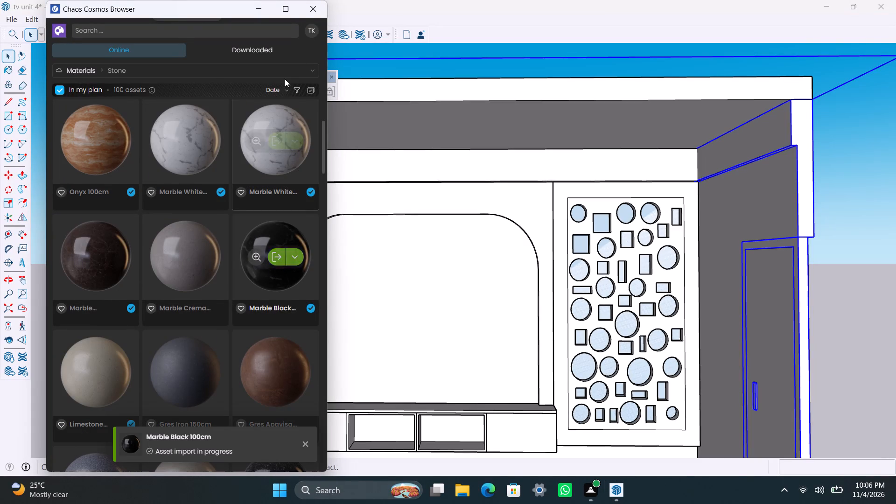
click(304, 14)
click(94, 133)
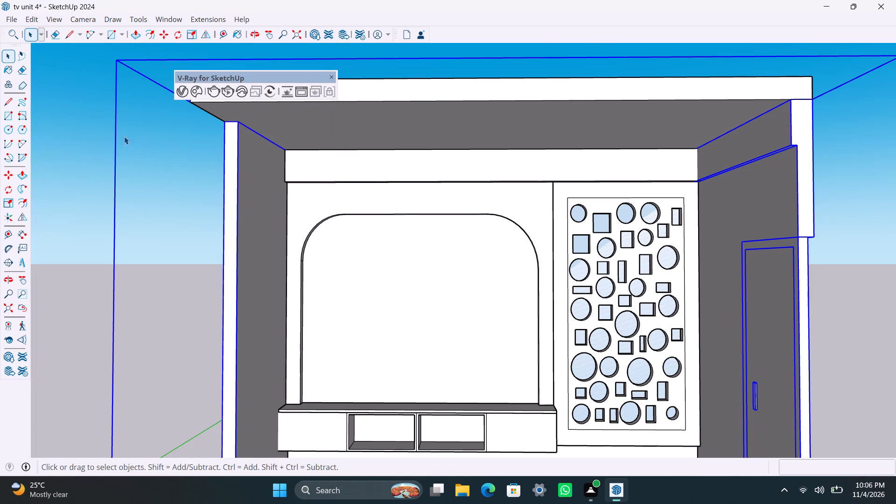
Delete all the Teddy materials, from Teddy_BookCover through Teddy_SkinShadow, in the V-Ray Asset Editor.
click(186, 89)
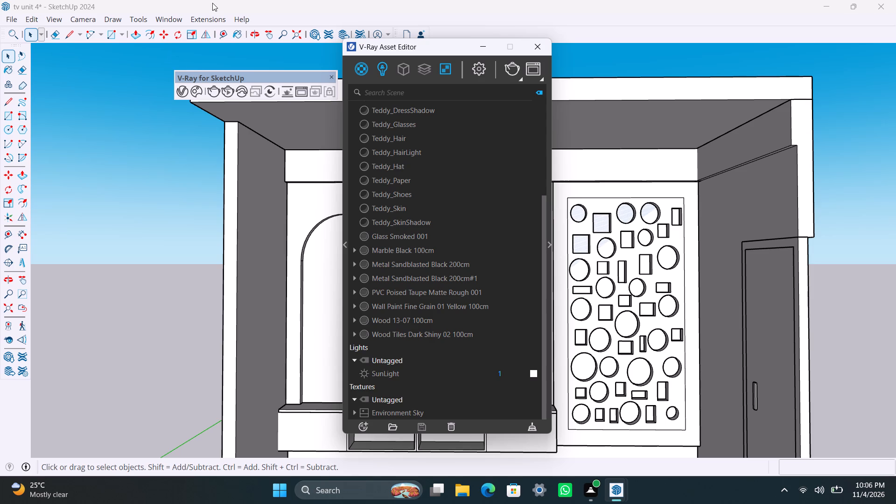
scroll(371, 140, up, 3)
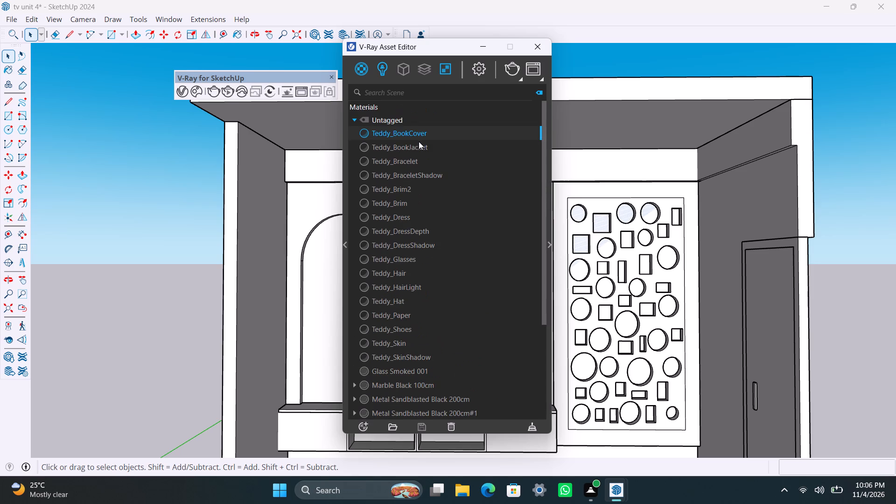
scroll(412, 312, down, 3)
scroll(402, 301, up, 1)
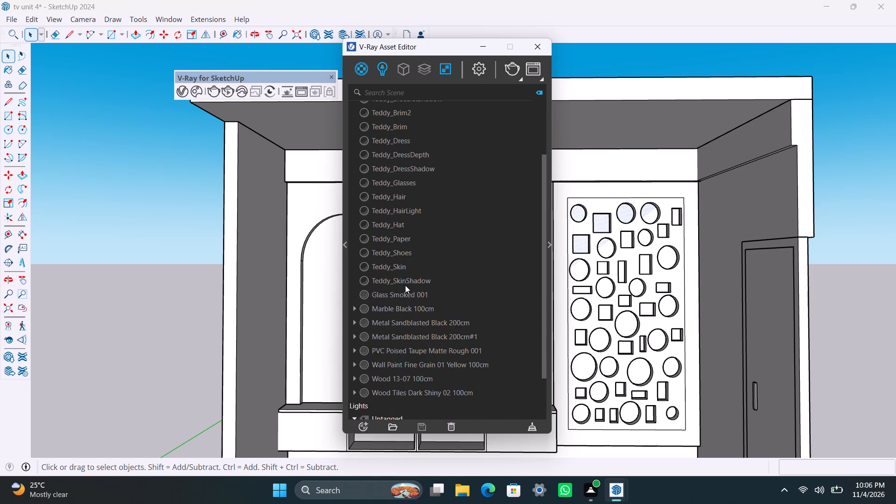
shift+click(405, 285)
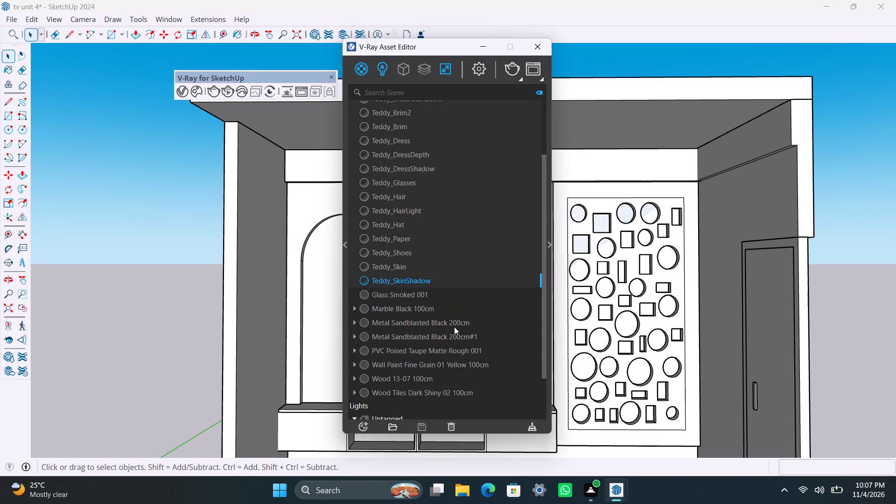
click(456, 427)
click(472, 247)
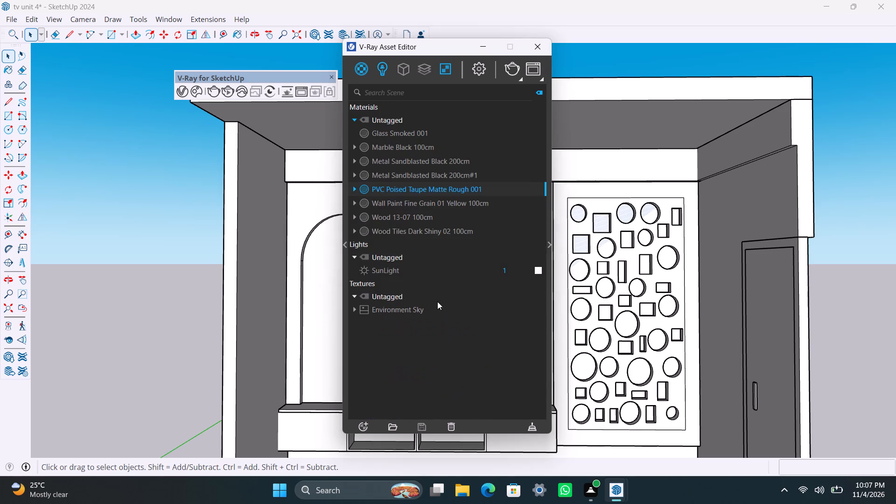
Apply the Wall Paint Fine Grain 01 Yellow 100cm material to the horizontal beam above the arch and patterned panel.
click(308, 171)
click(401, 206)
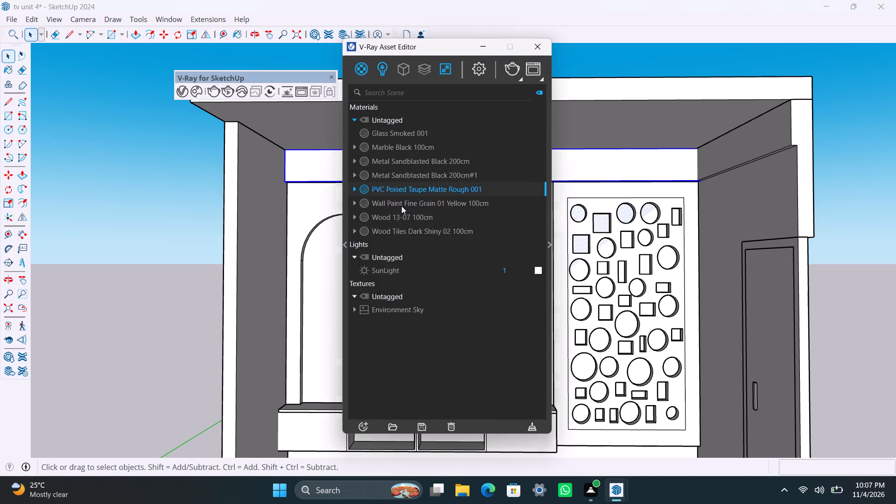
right_click(401, 206)
click(428, 231)
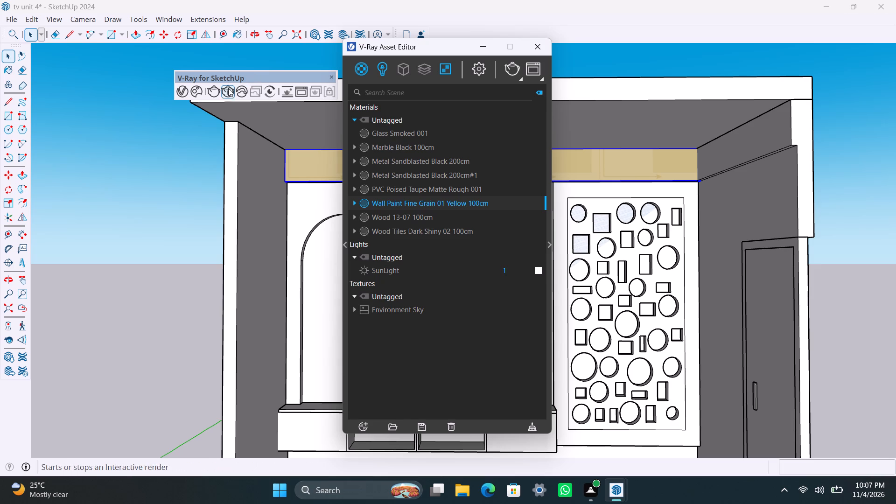
Show the V-Ray Utilities tools and give the beam a cubic texture projection scaled to its bounding box.
right_click(528, 23)
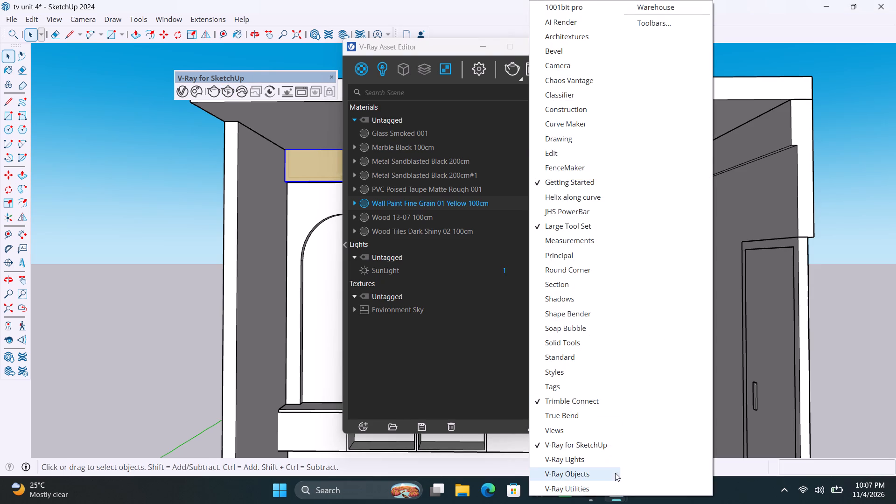
click(604, 482)
click(141, 85)
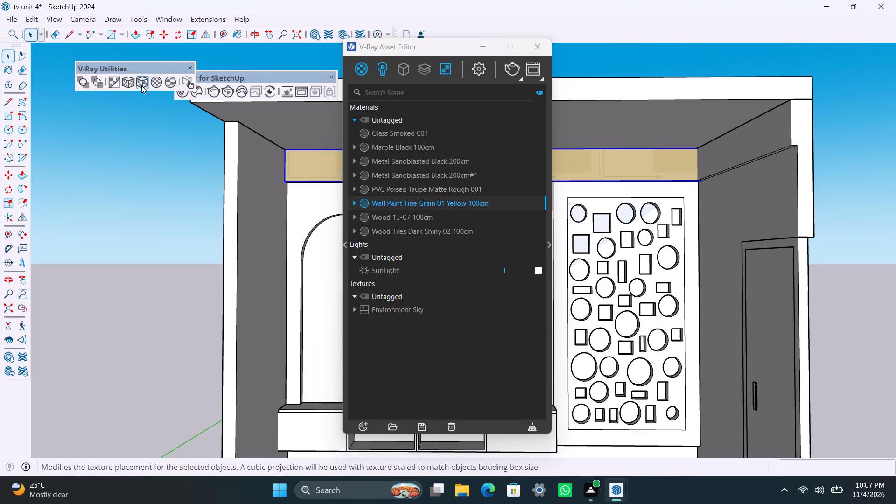
Apply Wall Paint Fine Grain 01 Yellow 100cm to the room's side walls with a cubic texture projection fitted to their bounding box.
click(252, 222)
double_click(272, 204)
click(271, 207)
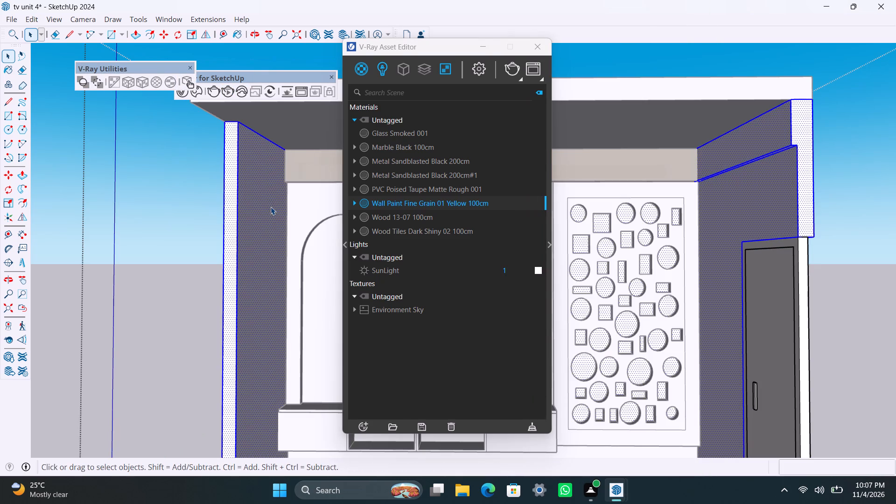
right_click(456, 204)
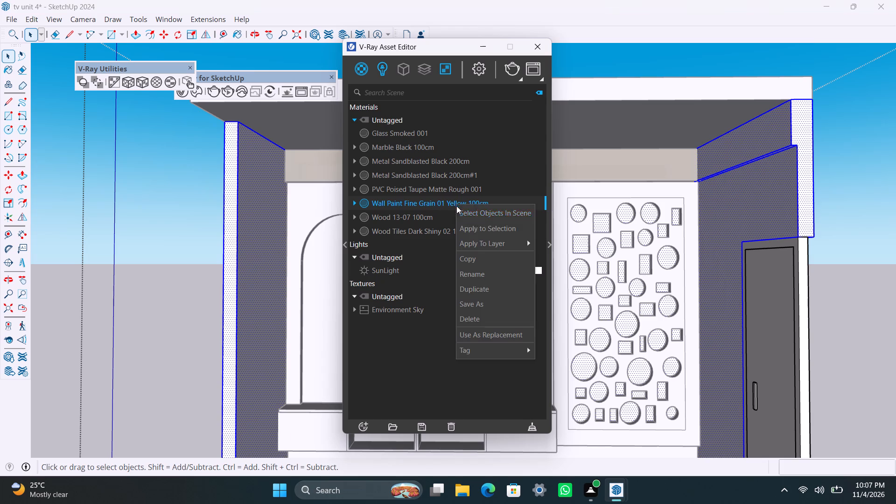
click(471, 225)
click(139, 82)
click(143, 186)
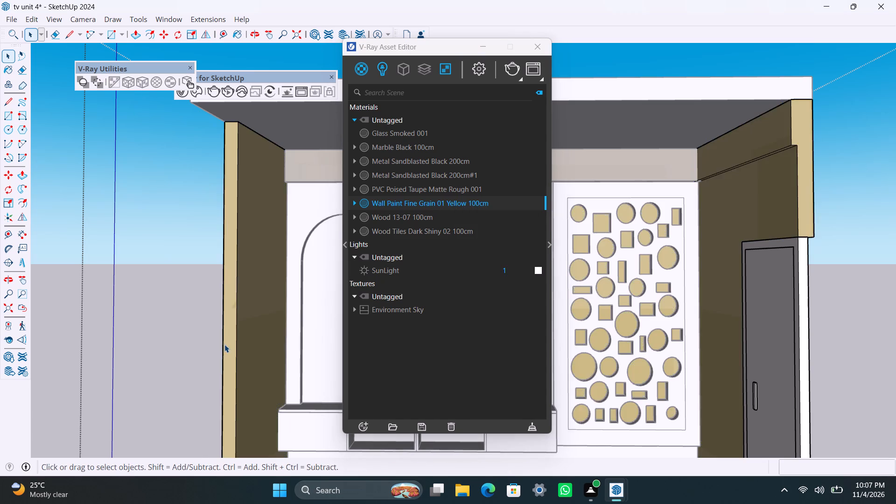
Apply Wall Paint Fine Grain 01 Yellow 100cm to the arched frame, excluding its inner face, with a cubic projection fitted to its bounding box.
scroll(224, 341, down, 3)
shift+middle_drag(224, 338, 184, 319)
scroll(253, 275, up, 3)
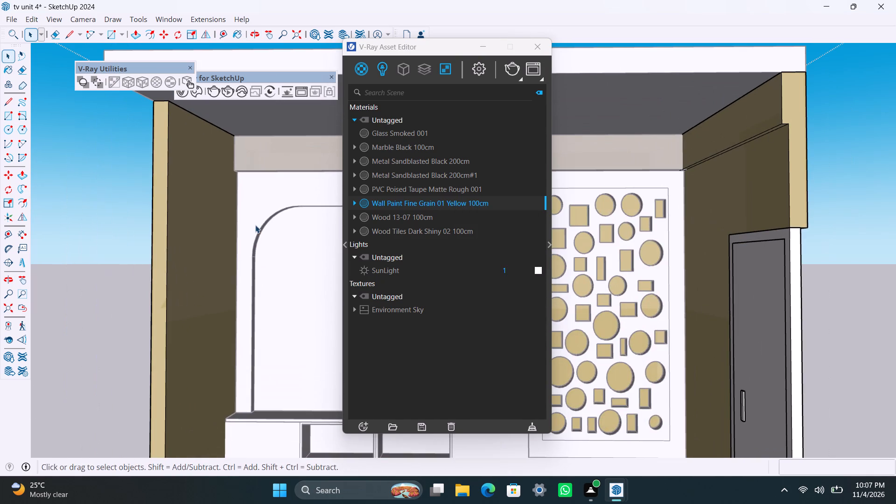
click(255, 220)
double_click(255, 218)
click(40, 197)
click(256, 183)
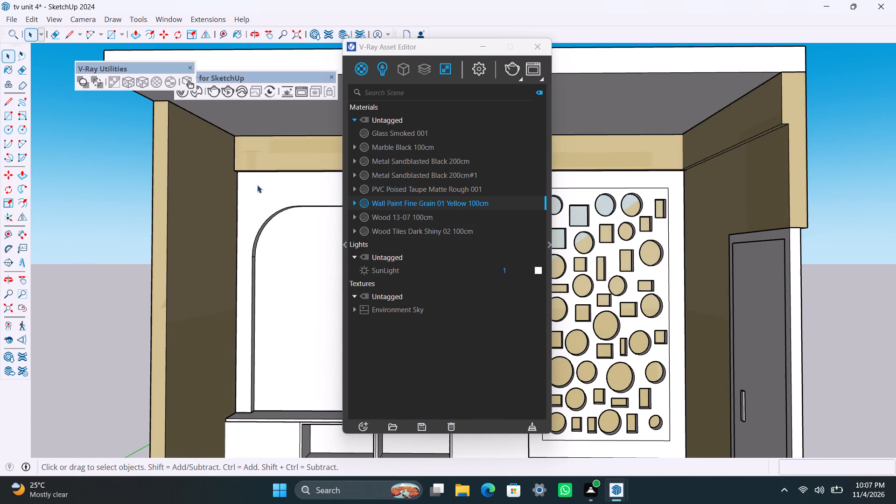
triple_click(258, 191)
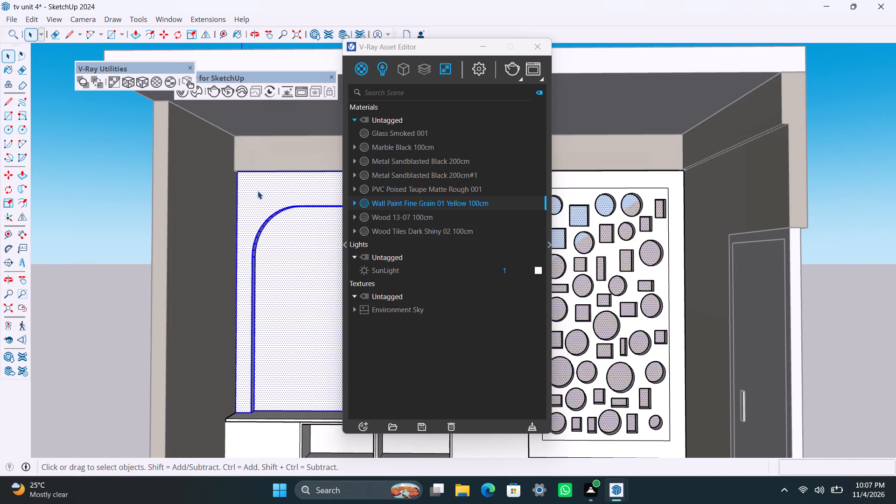
click(258, 191)
triple_click(258, 191)
shift+click(295, 244)
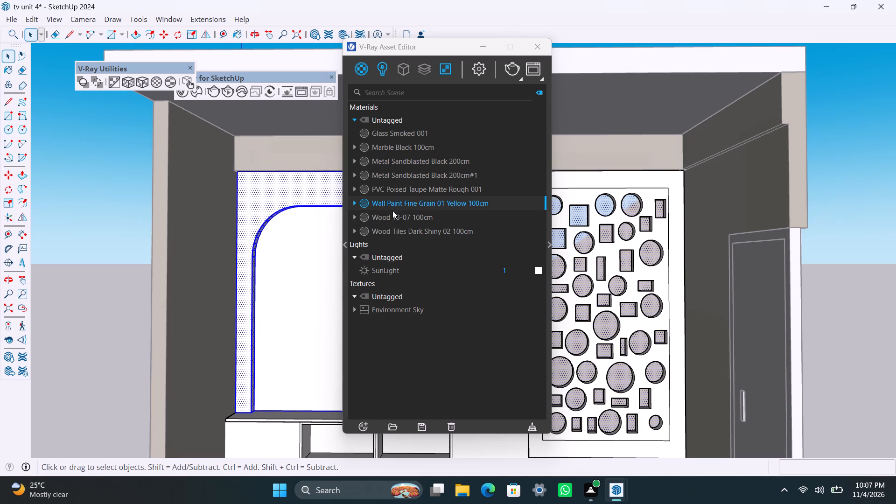
right_click(395, 210)
click(406, 210)
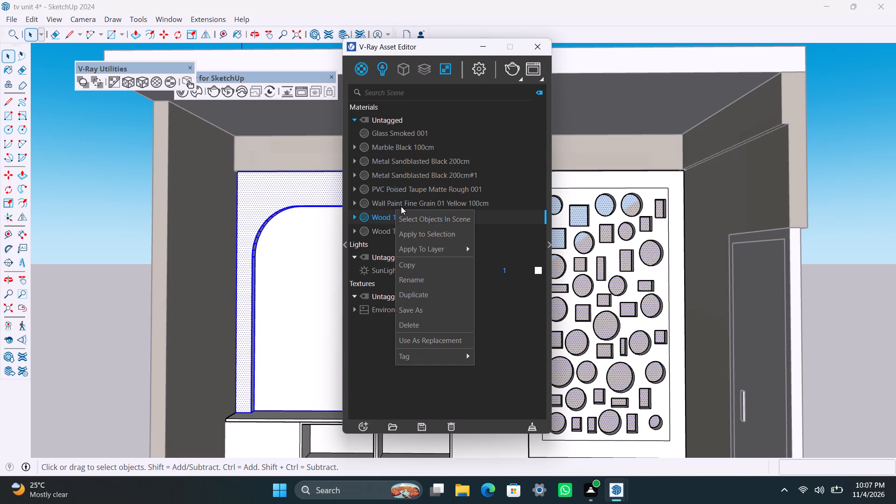
click(401, 206)
right_click(401, 206)
click(442, 233)
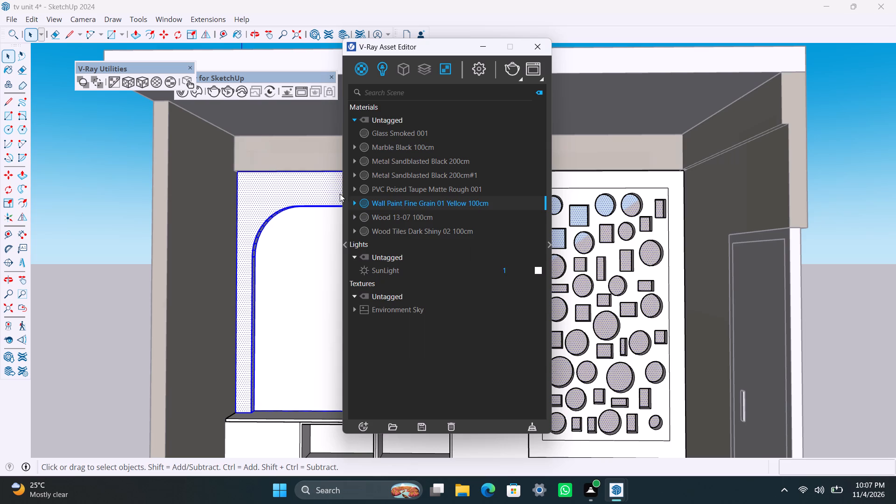
click(141, 81)
click(71, 233)
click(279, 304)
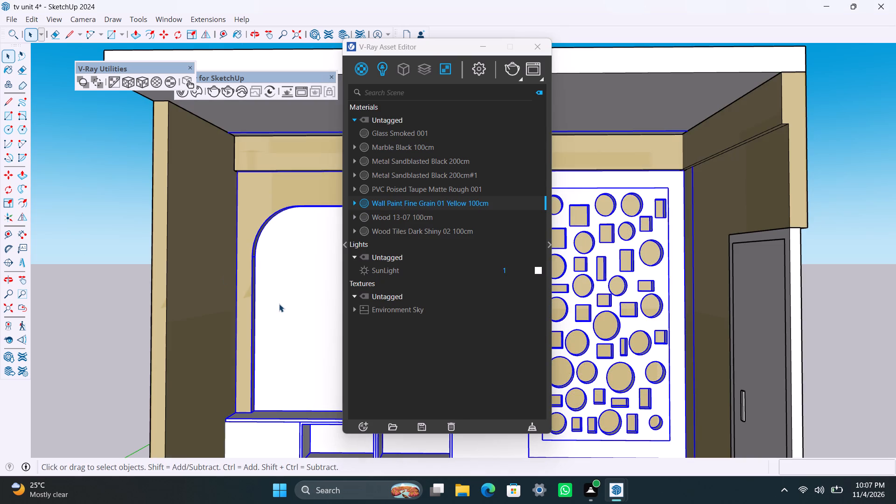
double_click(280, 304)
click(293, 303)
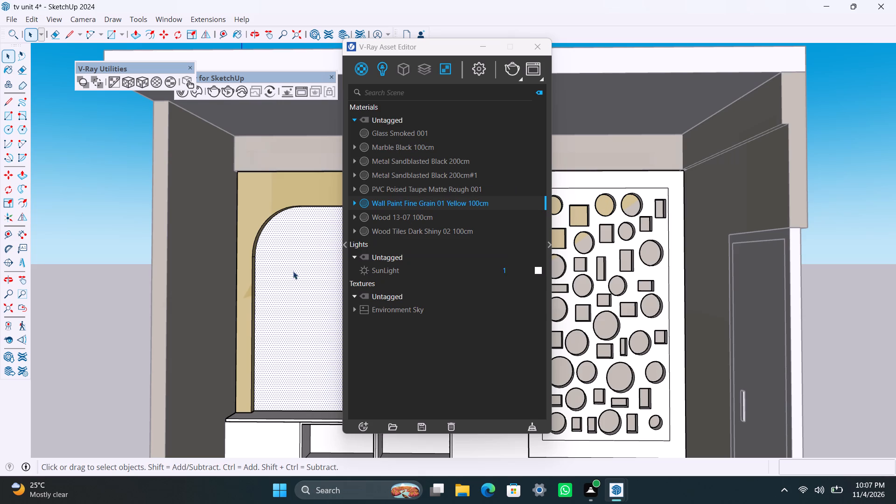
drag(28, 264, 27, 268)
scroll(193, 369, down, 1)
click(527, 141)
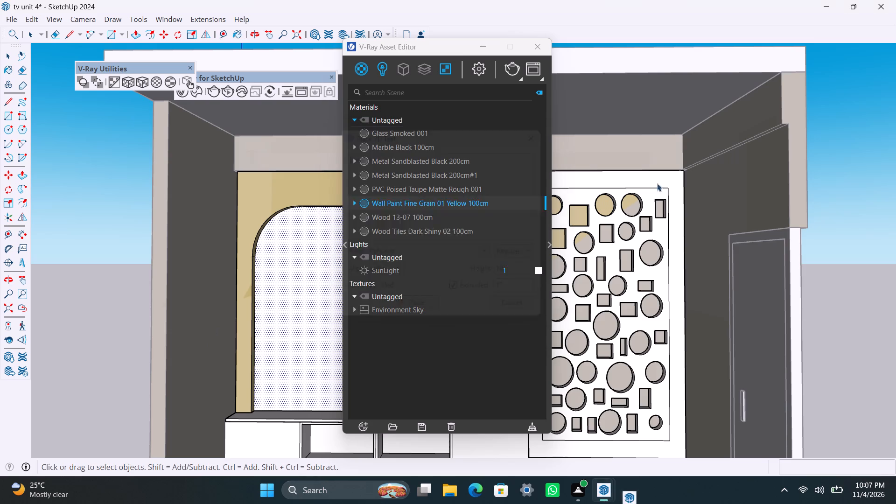
Try Wood 13-07 100cm on the patterned panel's backing, replace it with Wood Tiles Dark Shiny 02 100cm, and fit a cubic texture projection.
click(659, 179)
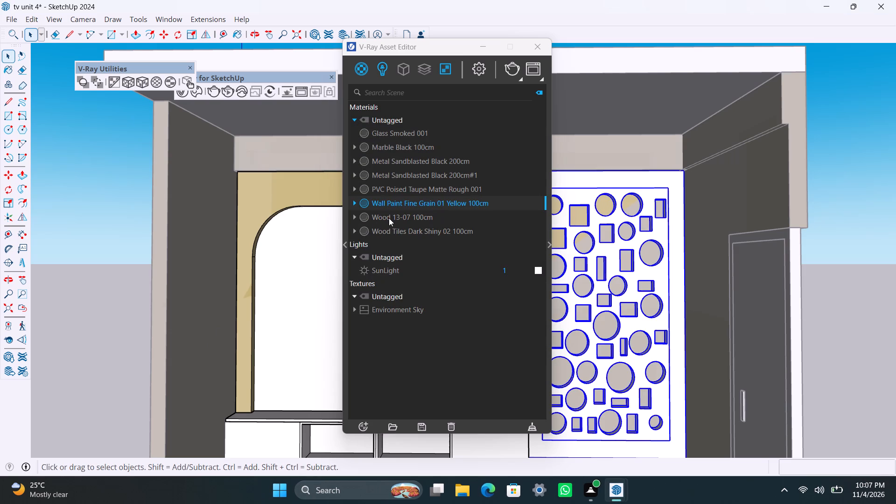
click(391, 218)
right_click(391, 218)
click(427, 238)
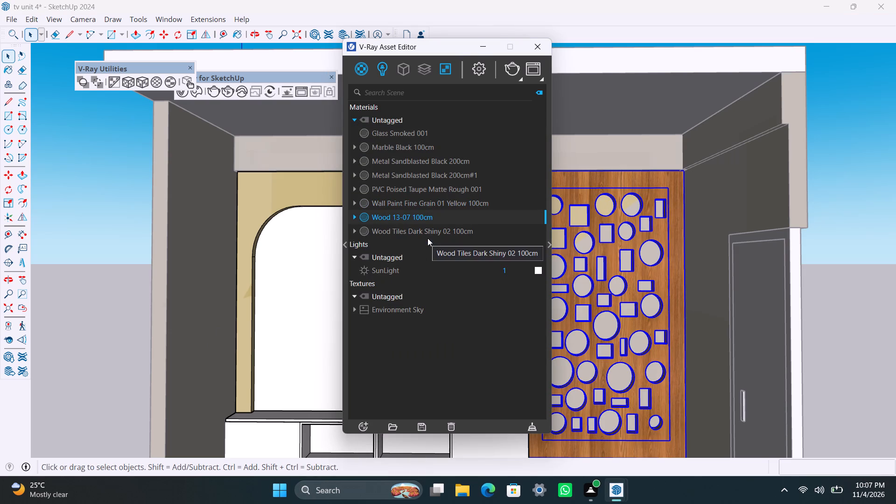
click(418, 233)
right_click(418, 233)
click(457, 259)
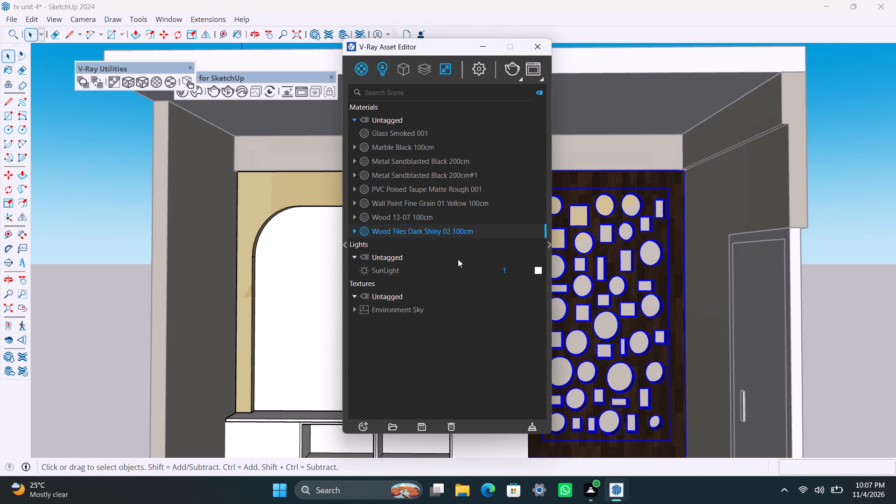
click(143, 77)
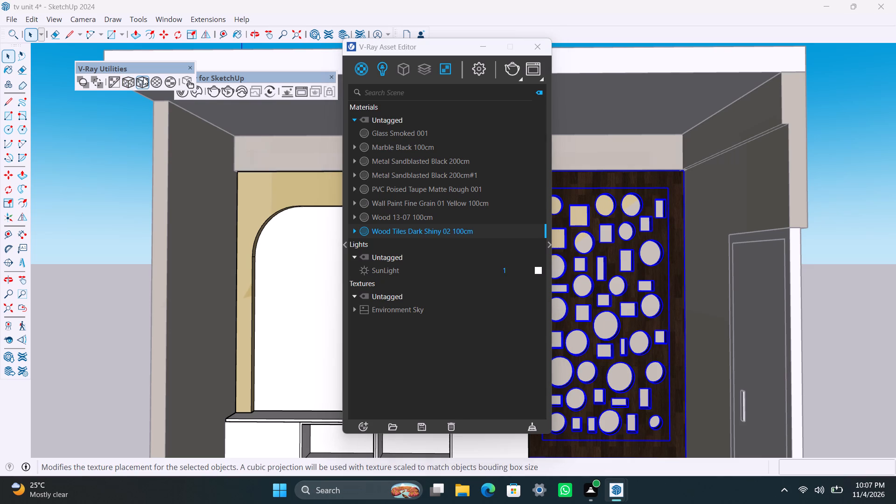
click(66, 223)
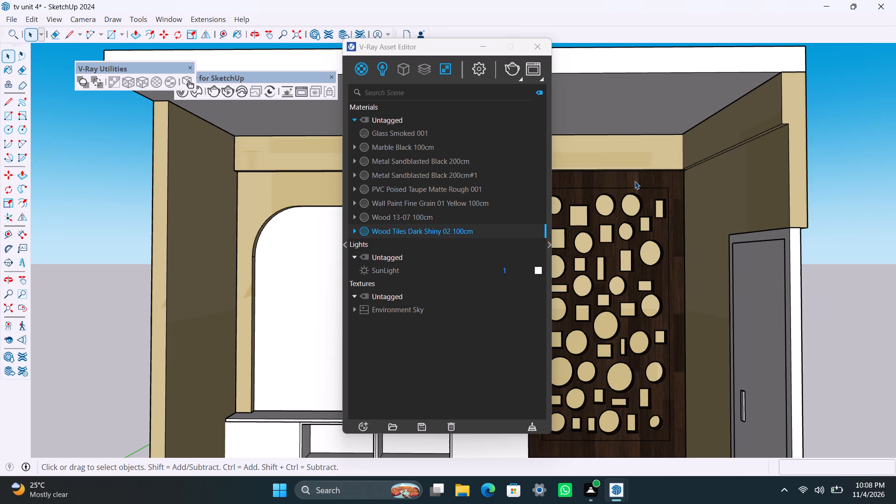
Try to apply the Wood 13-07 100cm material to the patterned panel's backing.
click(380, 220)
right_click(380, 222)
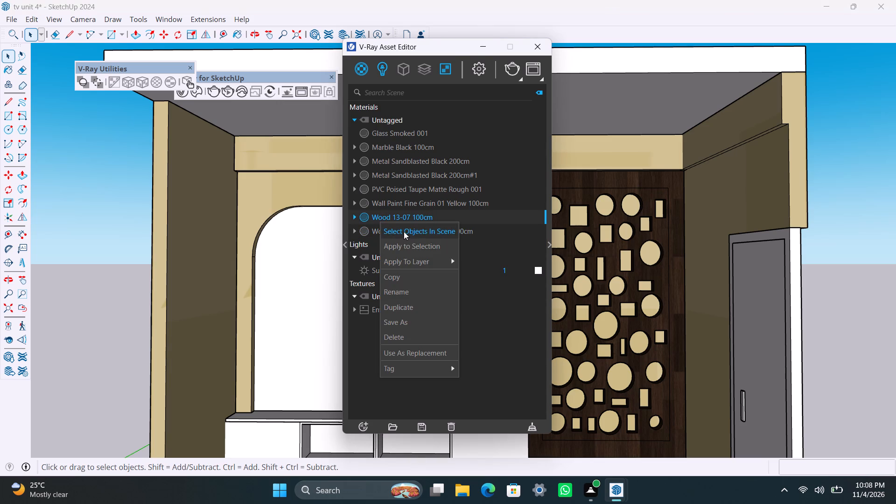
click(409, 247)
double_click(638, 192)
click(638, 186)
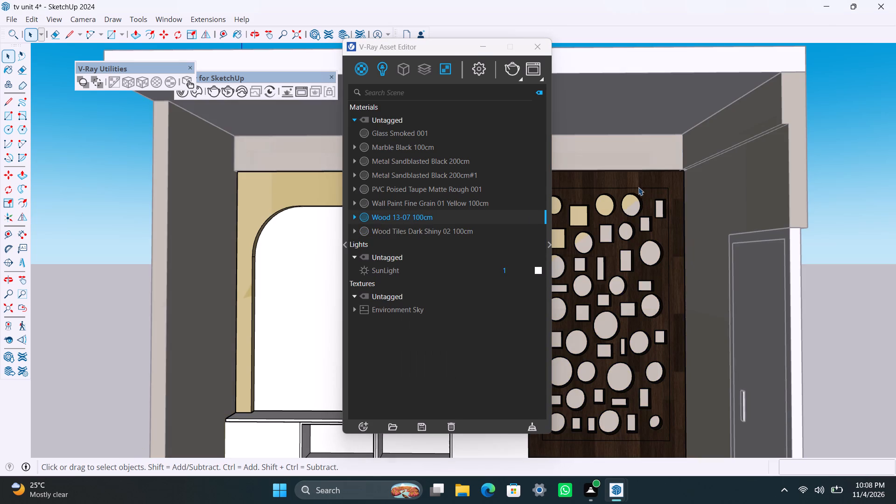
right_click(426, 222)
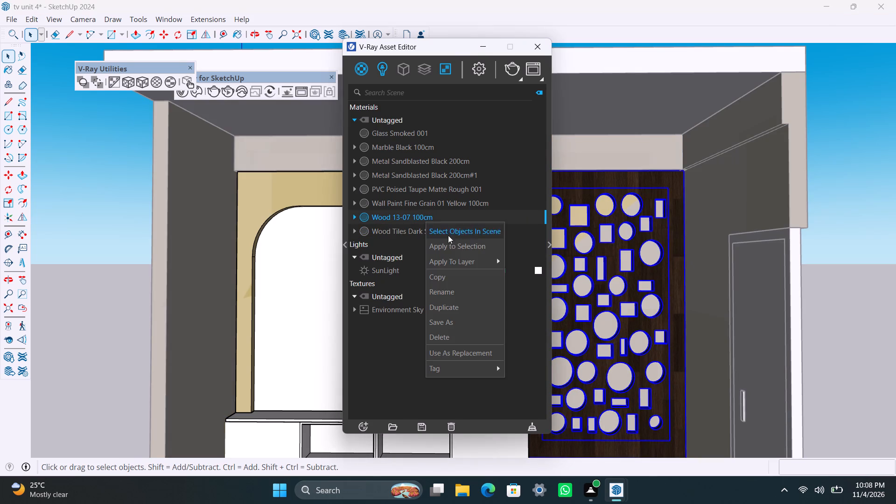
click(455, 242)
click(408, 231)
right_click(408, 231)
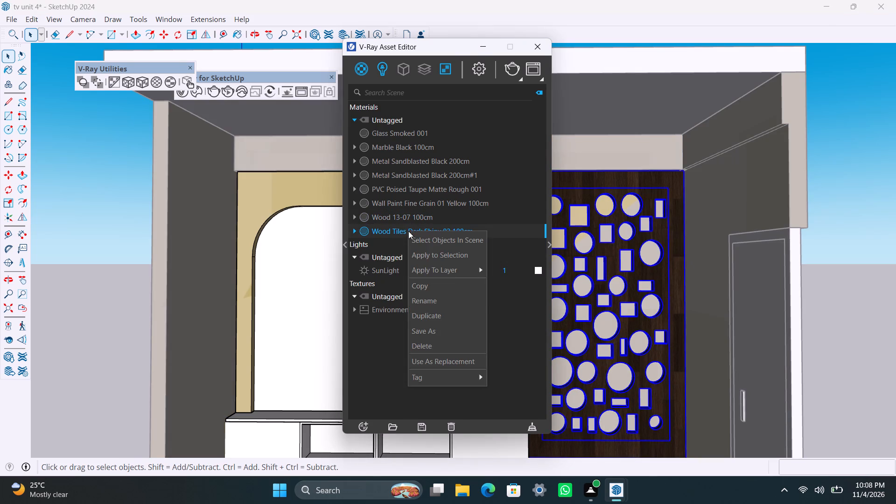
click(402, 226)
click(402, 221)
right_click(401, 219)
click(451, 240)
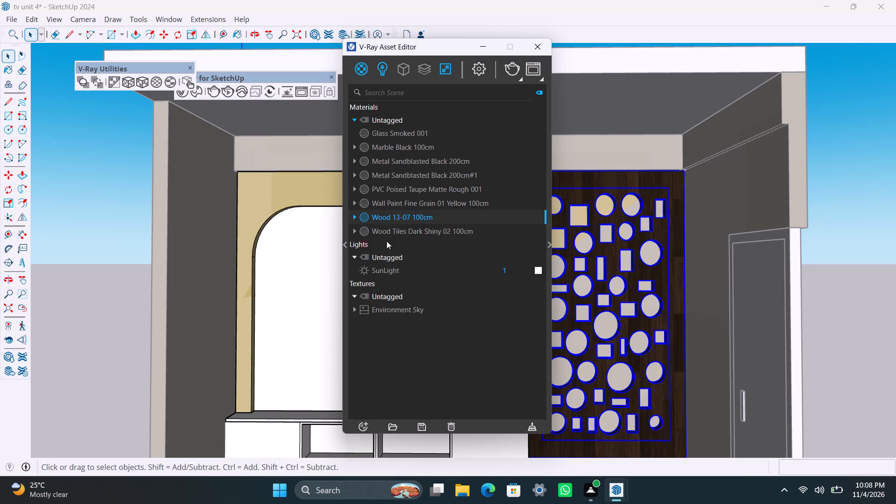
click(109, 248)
Apply Metal Sandblasted Black 200cm to the door frame inside its nested group, with a cubic texture projection fitted to its bounding box.
click(720, 187)
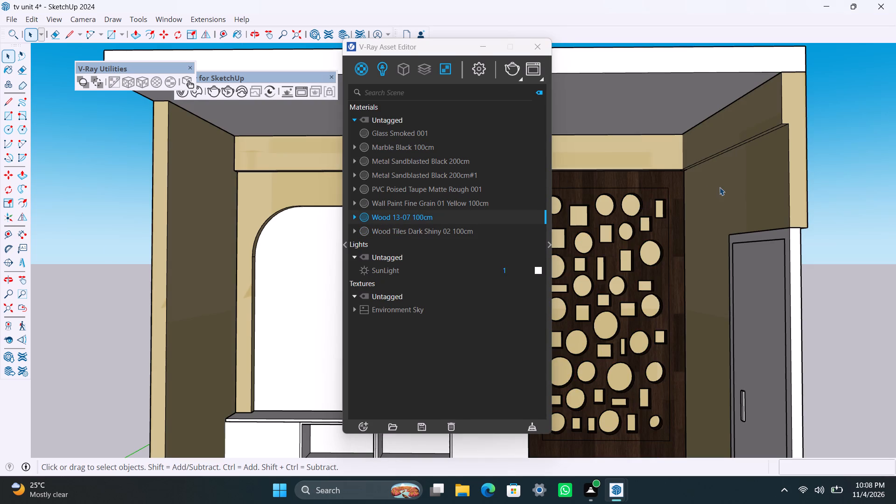
click(775, 262)
drag(779, 255, 780, 249)
triple_click(782, 239)
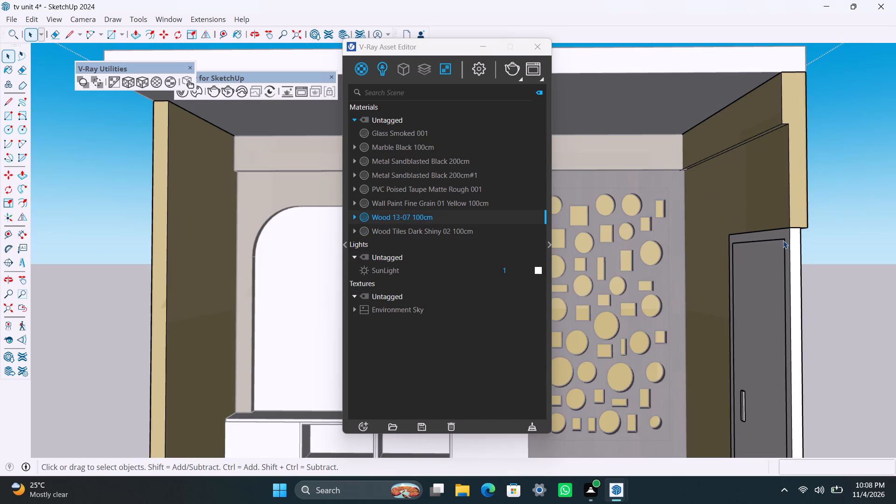
click(784, 235)
triple_click(784, 234)
click(784, 234)
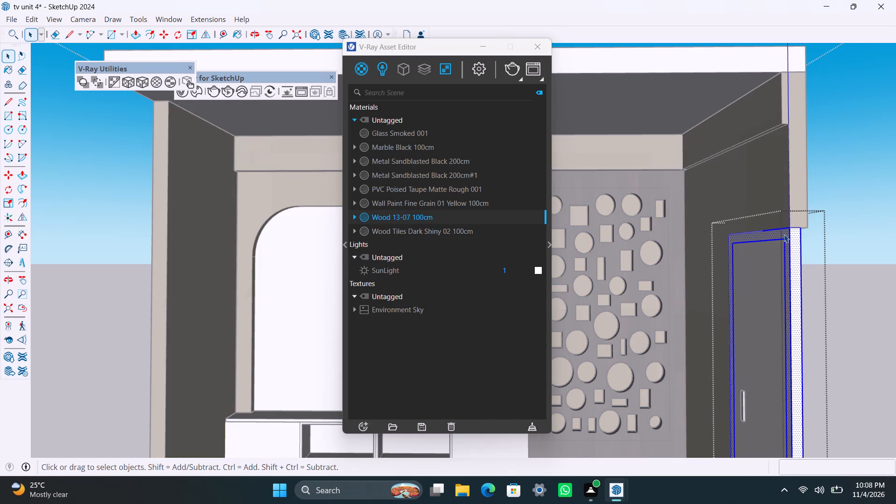
triple_click(784, 234)
click(411, 157)
right_click(411, 158)
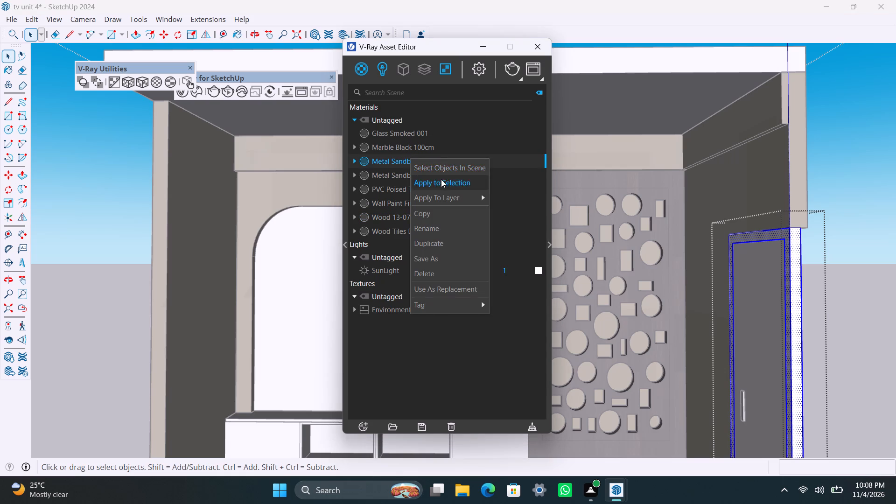
click(441, 179)
drag(144, 80, 141, 85)
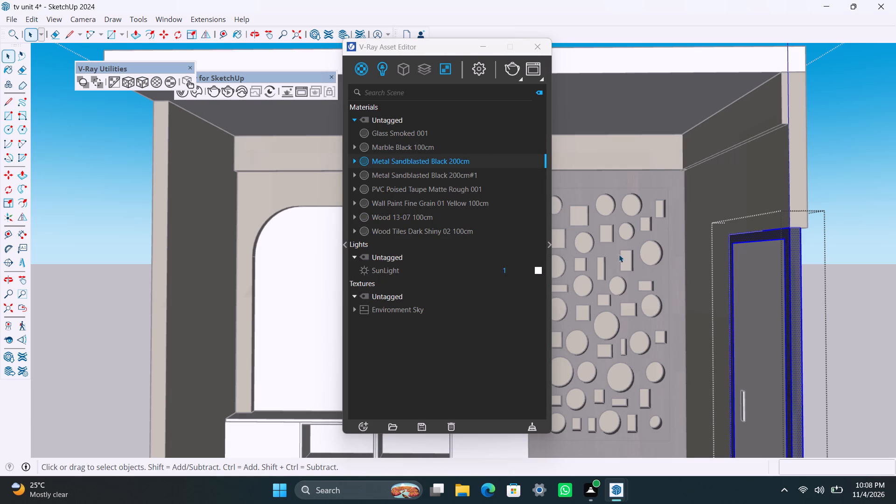
Apply Wood 13-07 100cm to the door leaf inside its nested group, with a cubic texture projection fitted to its bounding box.
triple_click(761, 268)
click(761, 268)
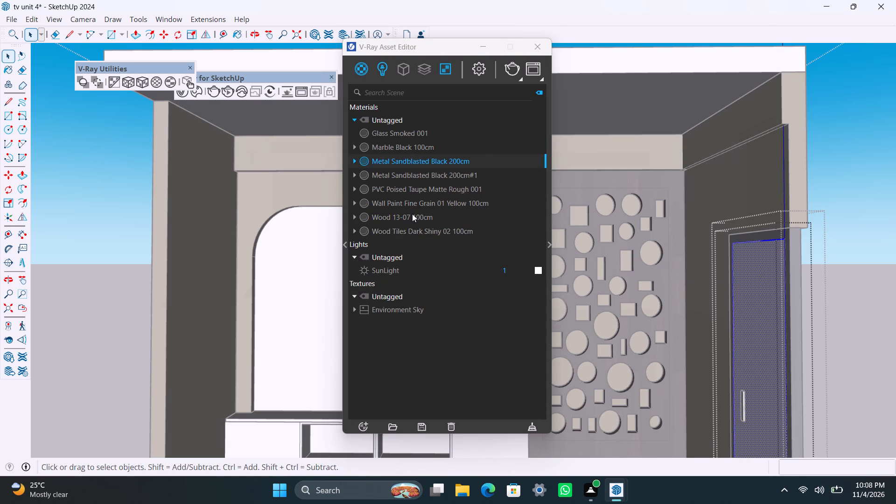
click(412, 230)
right_click(412, 230)
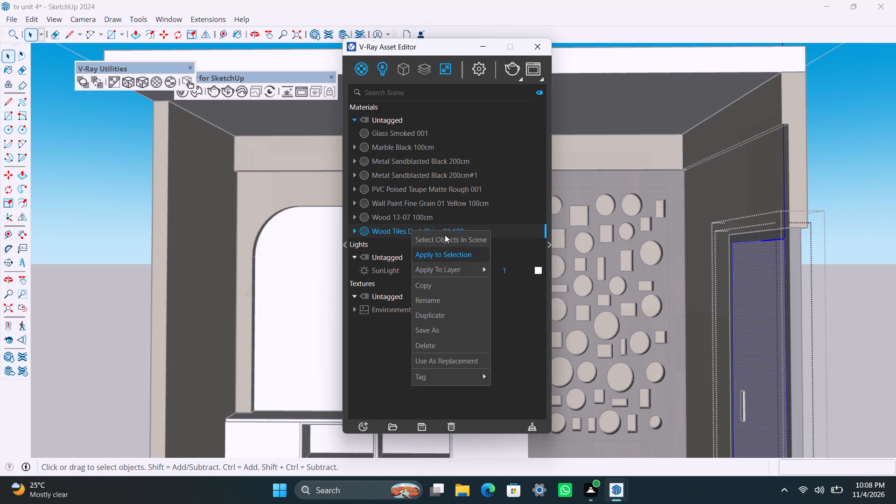
click(422, 212)
right_click(417, 213)
click(443, 235)
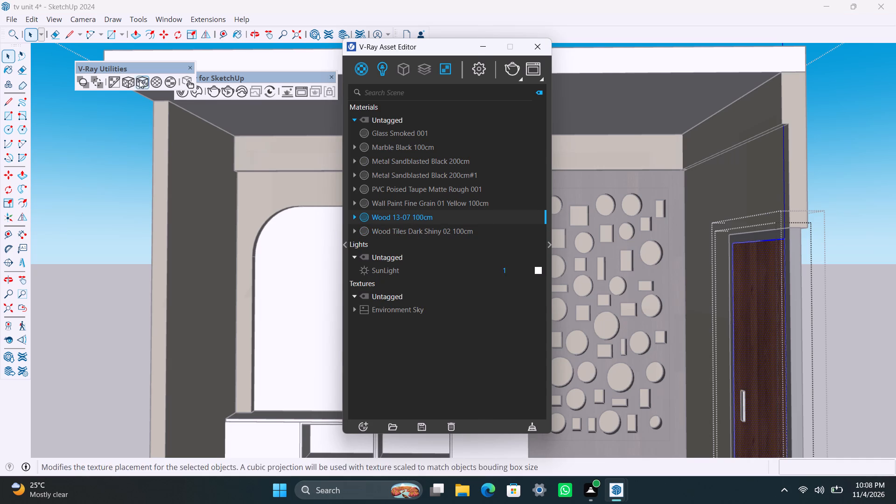
click(138, 79)
click(697, 179)
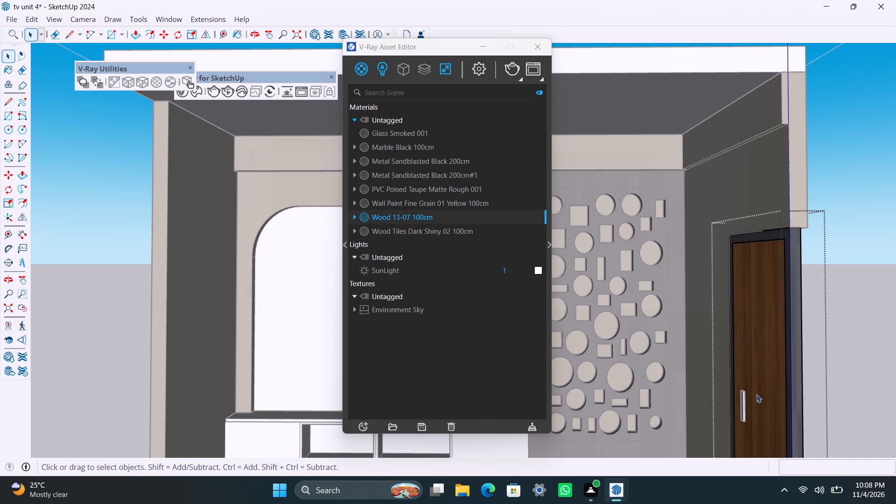
Apply Metal Sandblasted Black 200cm to the door handle with a cubic projection fitted to its bounding box, and leave the nested groups.
scroll(756, 397, up, 2)
click(743, 410)
triple_click(743, 410)
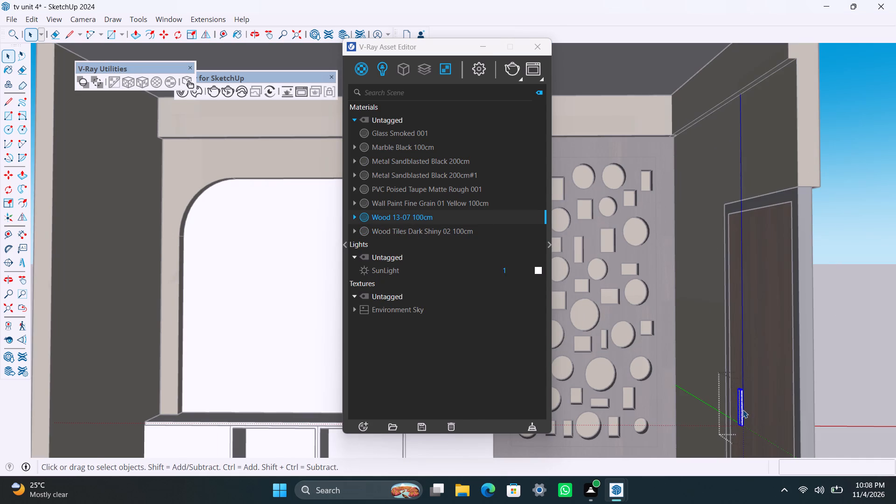
click(404, 165)
right_click(404, 165)
click(446, 189)
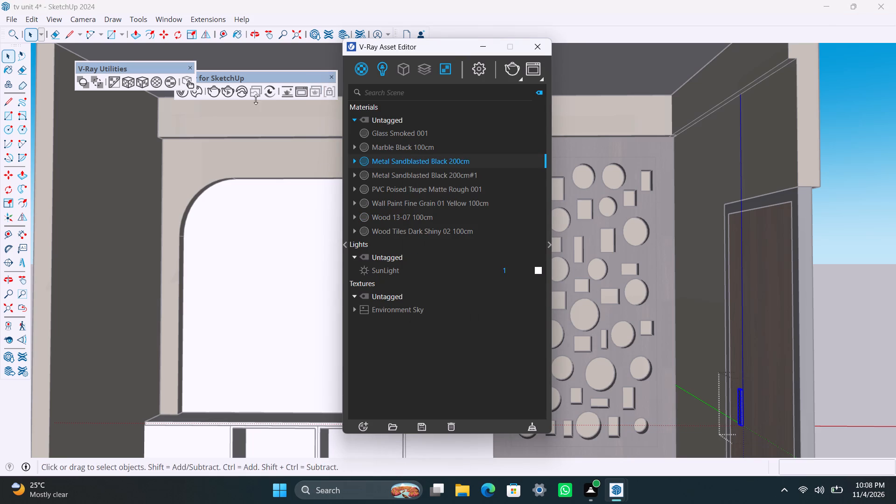
click(146, 82)
click(125, 241)
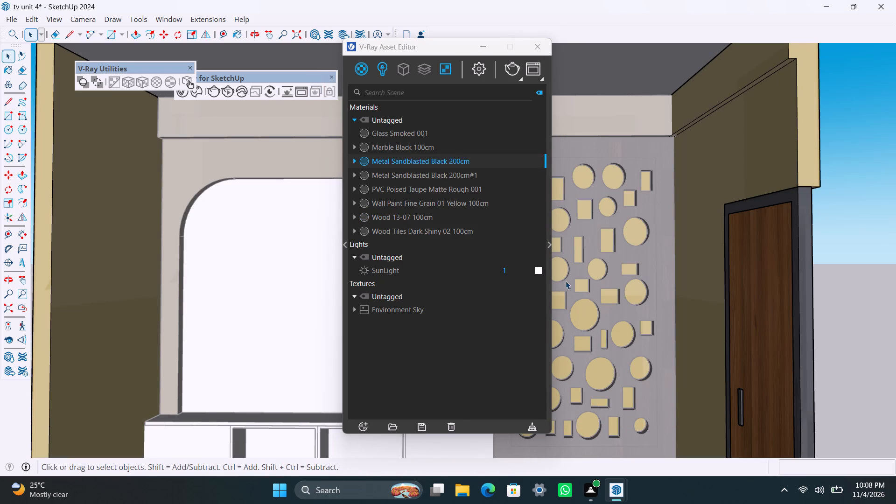
click(895, 173)
double_click(874, 203)
triple_click(877, 201)
Apply Wood 13-07 100cm to the floating cabinet's top slab, with a cubic texture projection fitted to its bounding box.
scroll(522, 311, down, 4)
scroll(606, 332, down, 4)
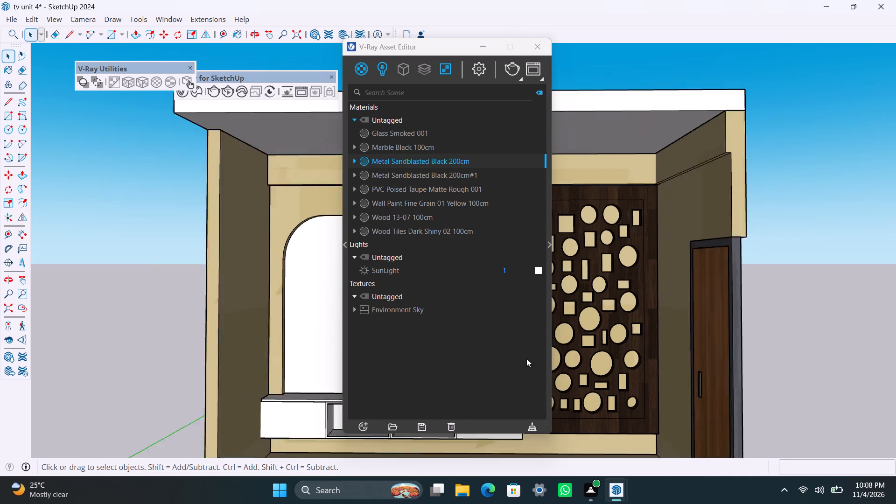
scroll(270, 407, up, 1)
middle_drag(269, 405, 252, 335)
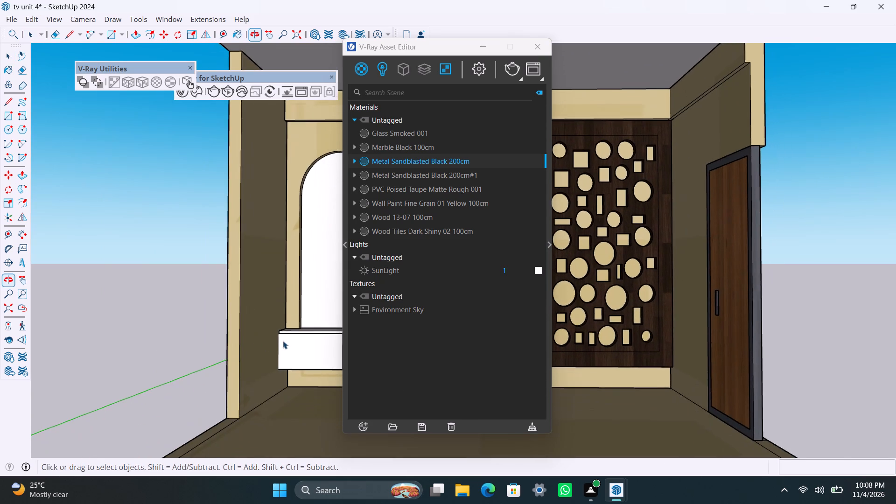
scroll(284, 341, up, 3)
middle_drag(303, 335, 231, 345)
scroll(271, 342, up, 2)
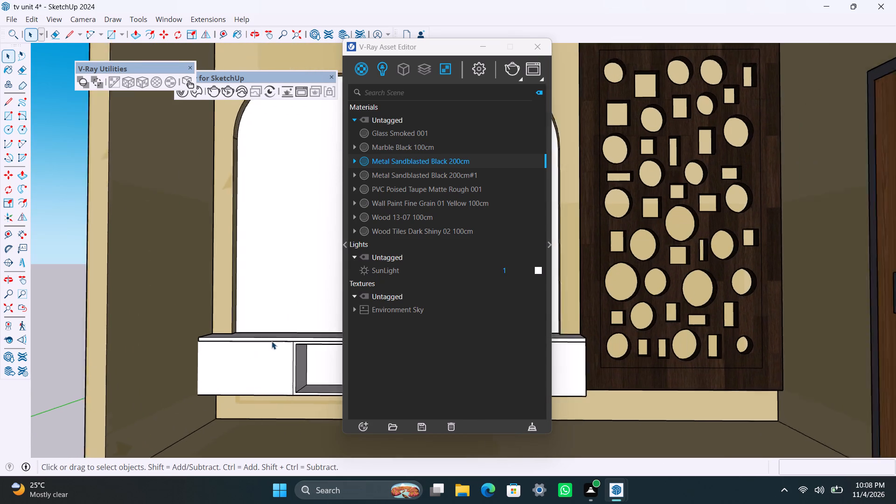
middle_drag(261, 351, 256, 408)
scroll(215, 344, up, 3)
click(221, 329)
triple_click(221, 329)
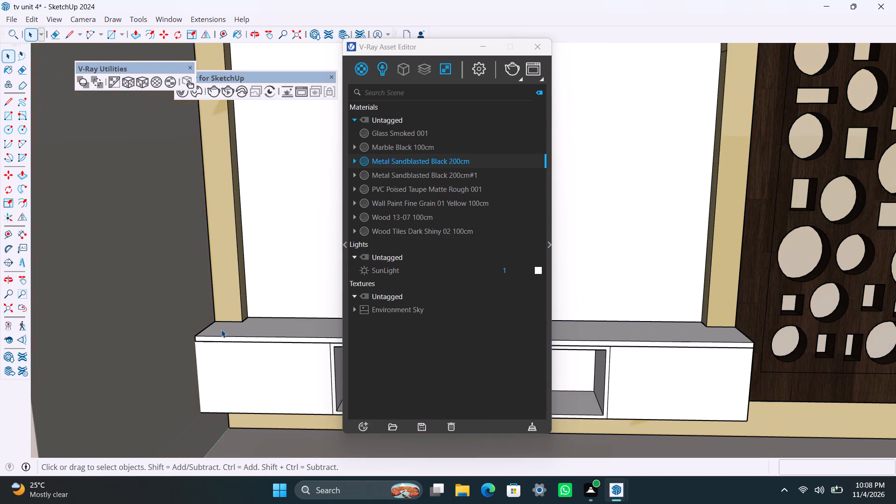
click(378, 232)
click(378, 223)
right_click(378, 223)
click(414, 250)
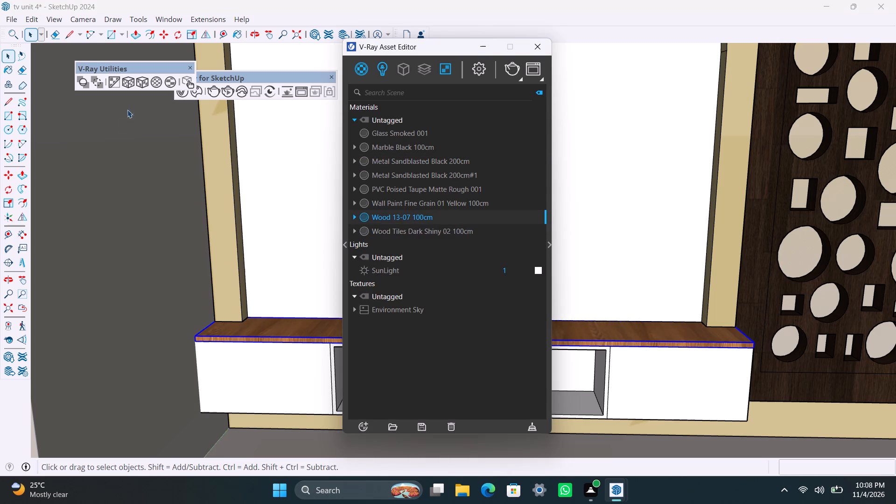
click(140, 83)
click(136, 200)
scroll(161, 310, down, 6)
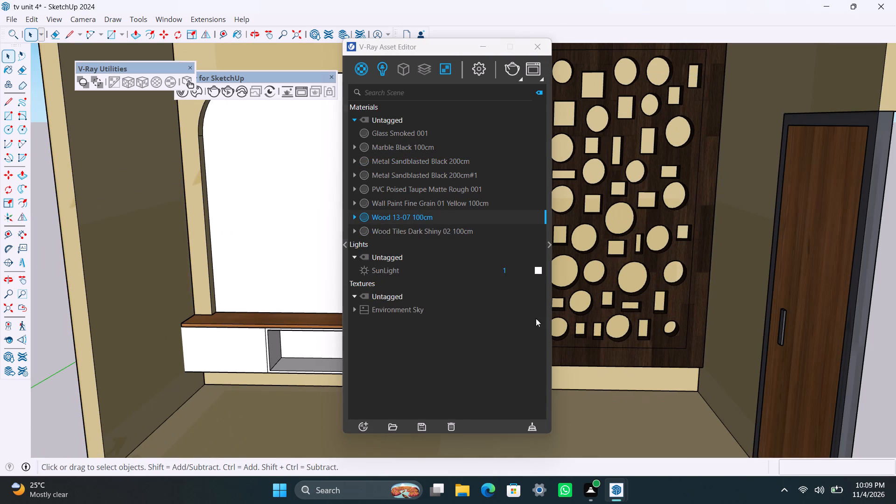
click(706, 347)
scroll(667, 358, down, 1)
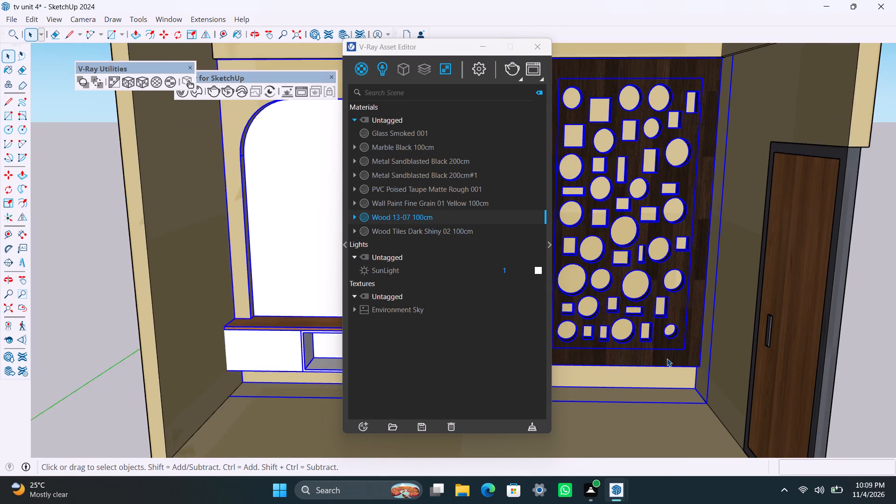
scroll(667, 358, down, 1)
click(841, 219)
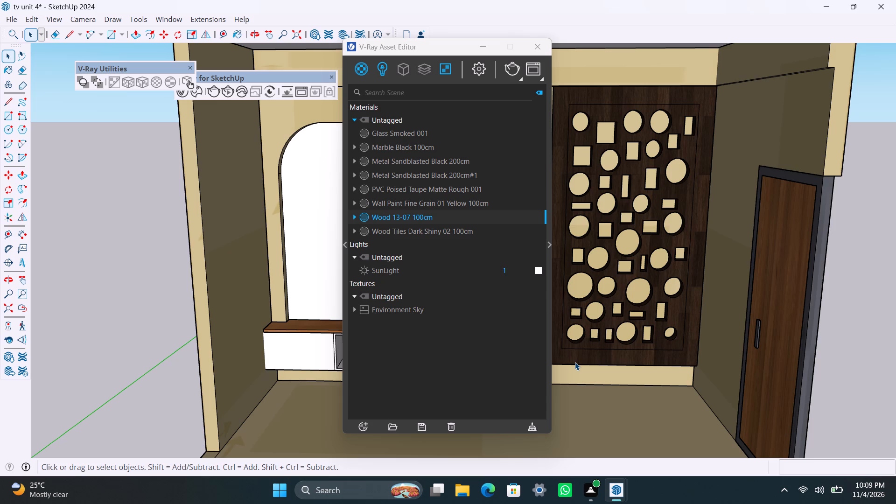
Apply Metal Sandblasted Black 200cm to the front frame face of the cabinet's left open niche, with a bounding-box-fitted cubic projection.
scroll(256, 377, down, 2)
shift+middle_drag(278, 386, 161, 411)
scroll(223, 404, up, 5)
click(198, 379)
scroll(196, 382, up, 5)
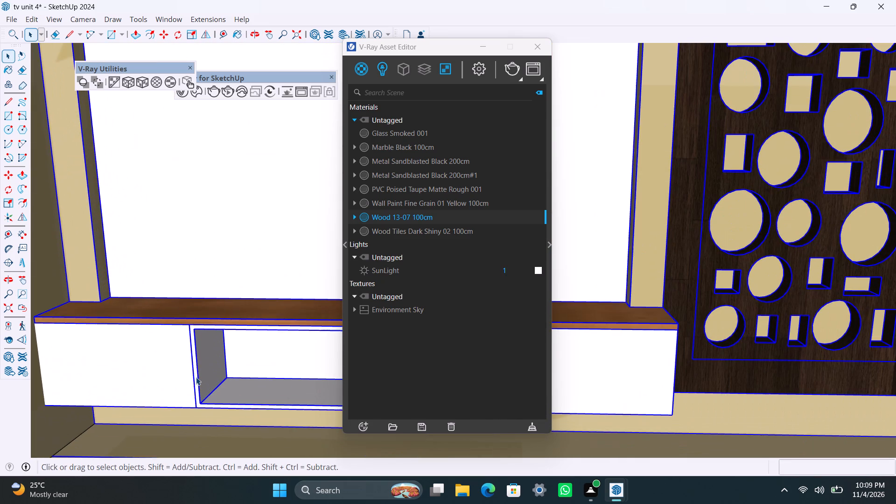
triple_click(196, 377)
click(198, 376)
scroll(196, 378, up, 6)
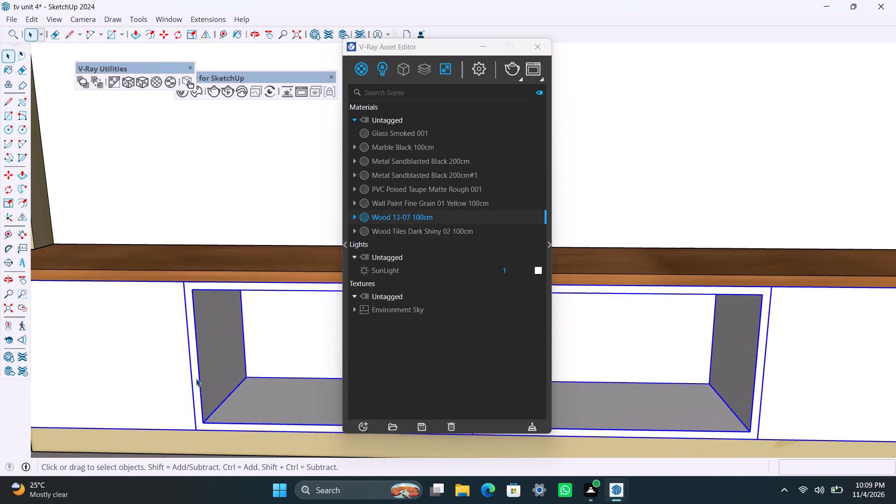
triple_click(196, 378)
click(196, 378)
click(196, 374)
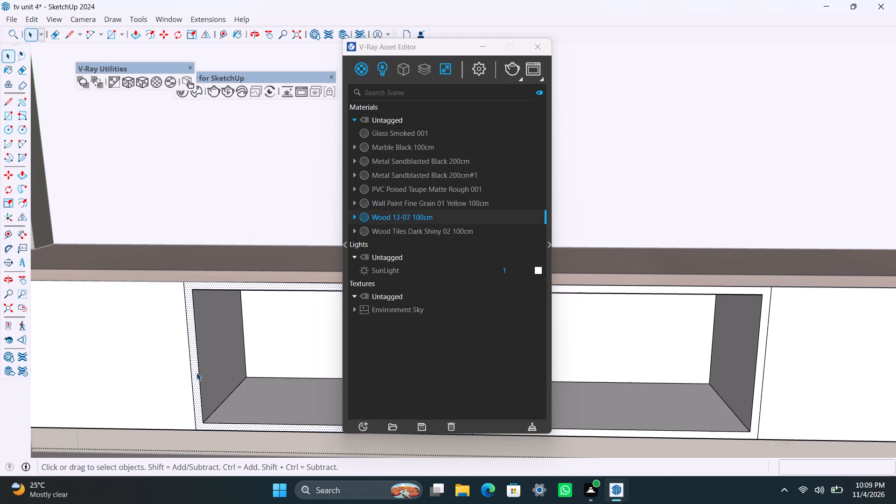
click(390, 159)
right_click(390, 159)
click(421, 184)
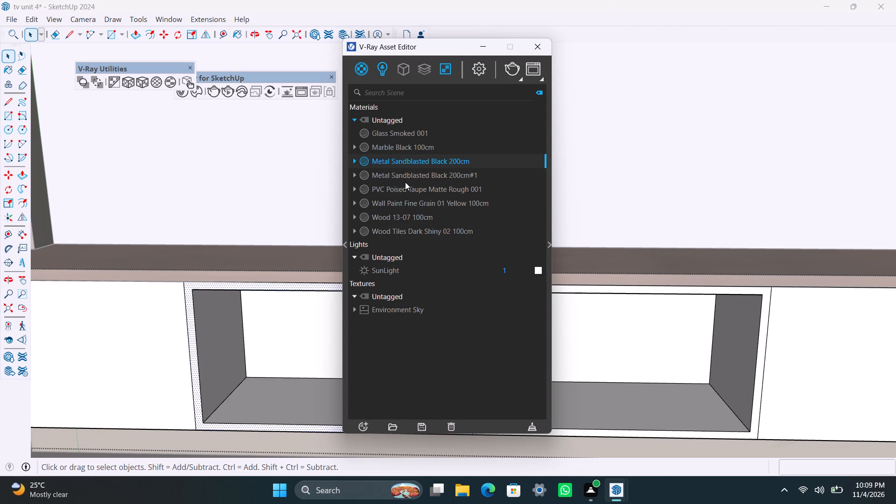
click(137, 82)
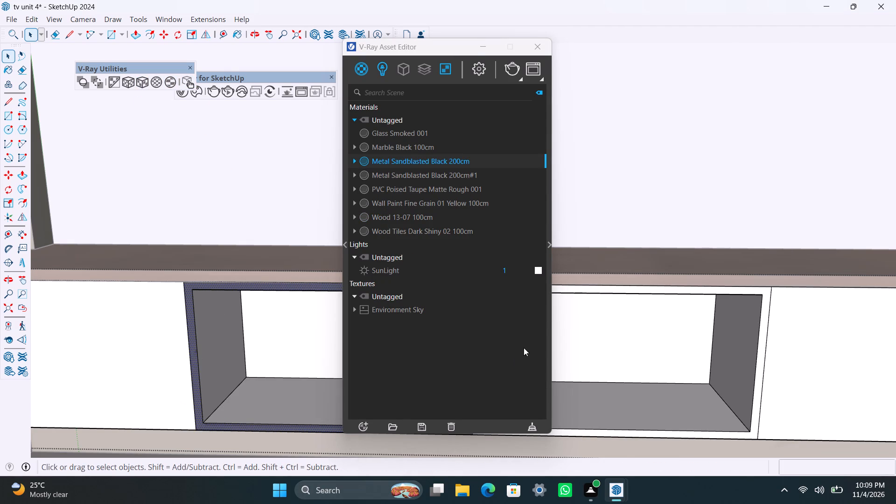
Apply Metal Sandblasted Black 200cm to the right open niche's front frame face, with a cubic projection fitted to its bounding box.
click(588, 288)
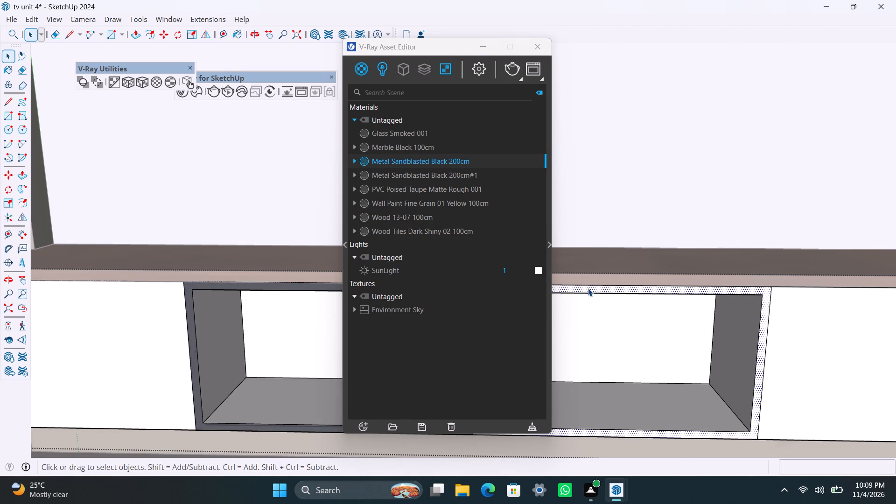
right_click(427, 162)
click(444, 182)
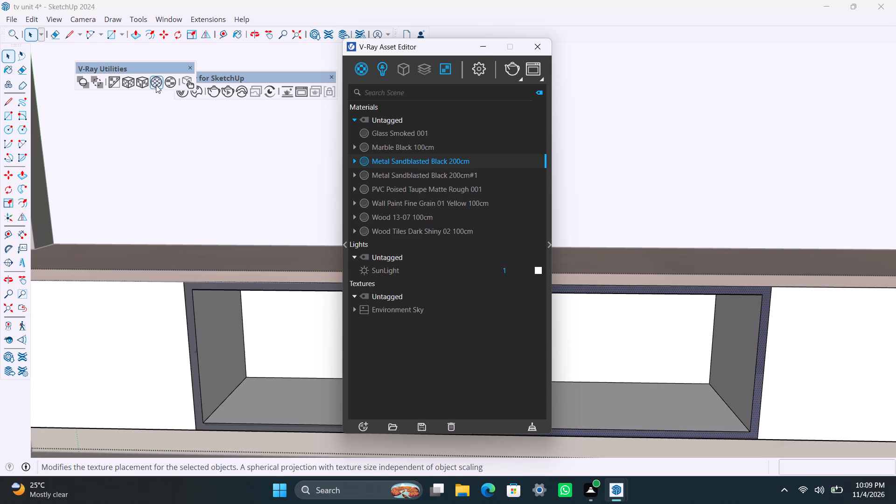
click(146, 82)
Apply PVC Poised Taupe Matte Rough 001 to the left niche's back, left side and bottom faces, fitting a cubic projection to the side and bottom.
click(273, 343)
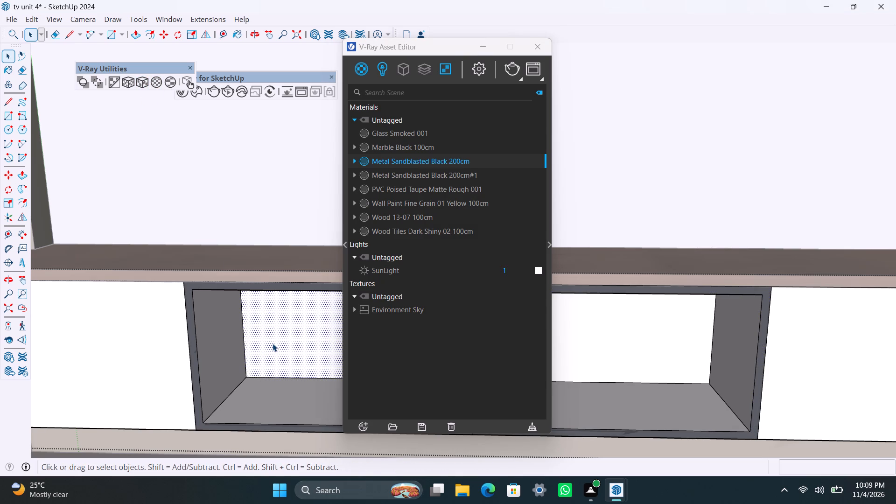
click(411, 189)
right_click(411, 190)
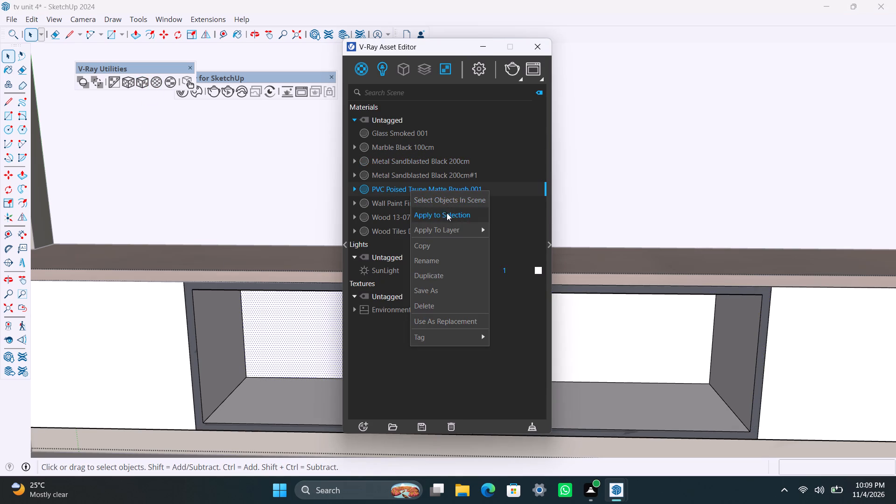
click(448, 215)
click(135, 84)
click(143, 74)
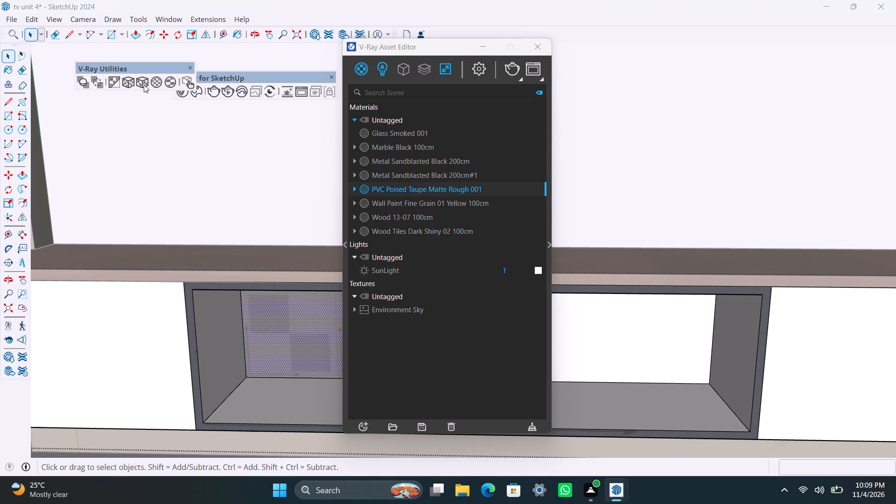
click(224, 338)
shift+click(276, 403)
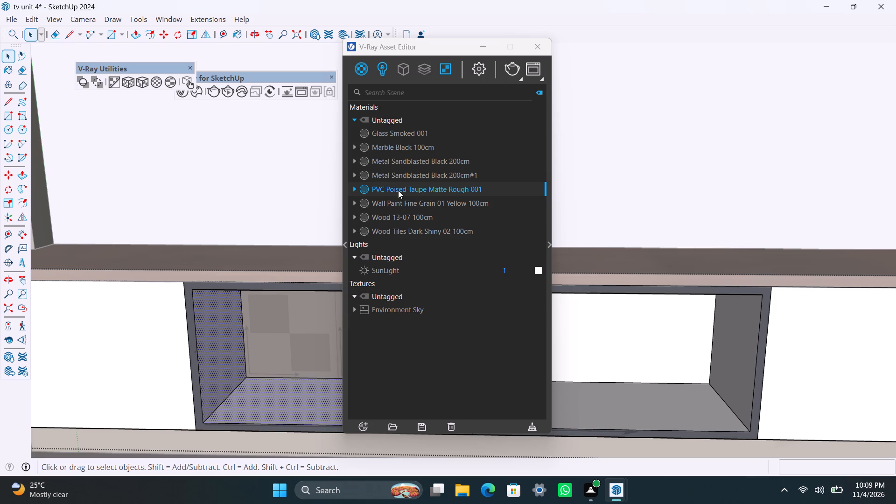
right_click(398, 190)
click(423, 210)
click(146, 82)
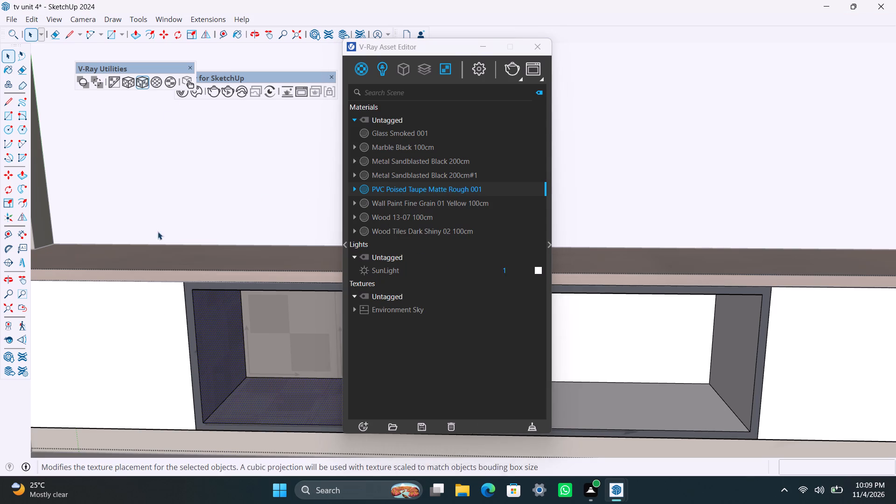
Apply PVC Poised Taupe Matte Rough 001 to the left niche's inner right side face, with a cubic projection fitted to its bounding box.
scroll(158, 311, down, 4)
scroll(256, 378, down, 4)
middle_drag(200, 364, 147, 355)
scroll(213, 356, up, 2)
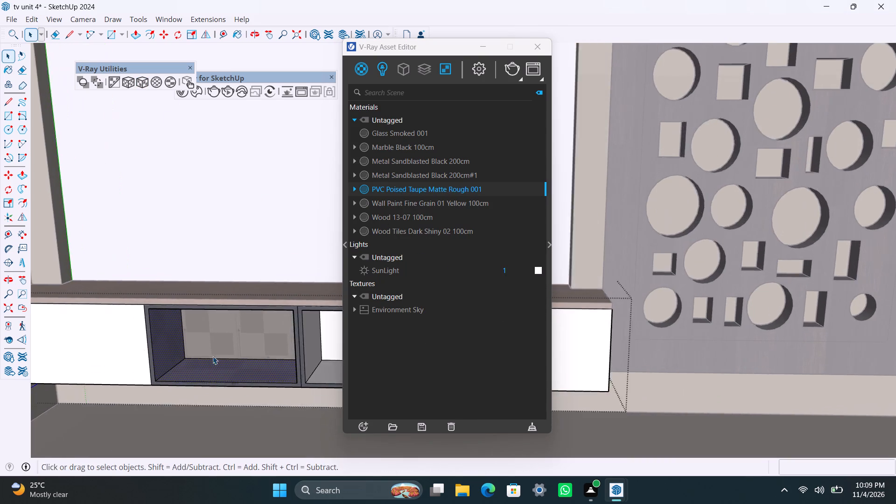
middle_drag(265, 387, 462, 348)
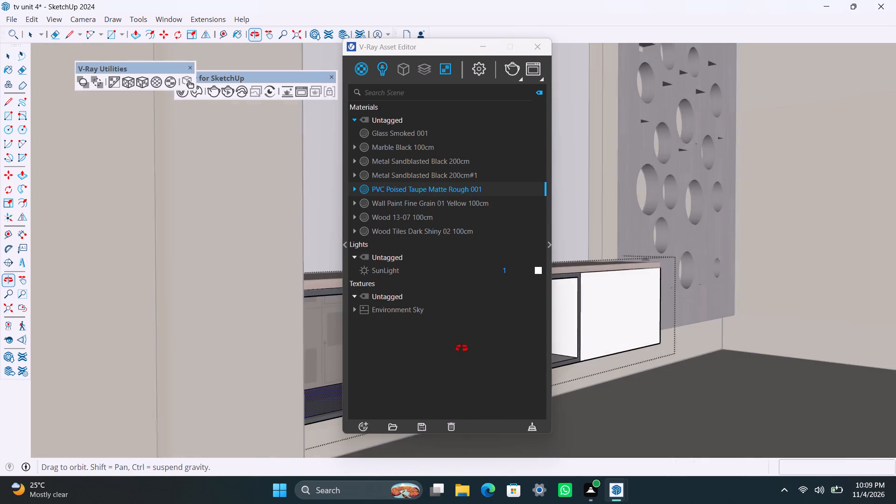
middle_drag(462, 348, 456, 350)
scroll(584, 333, down, 3)
shift+middle_drag(647, 344, 442, 368)
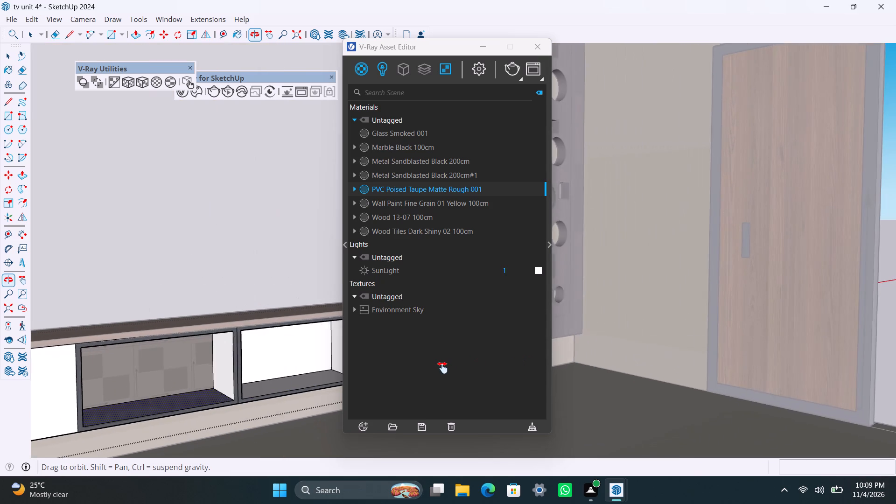
shift+middle_drag(442, 368, 406, 364)
scroll(164, 400, up, 2)
click(158, 356)
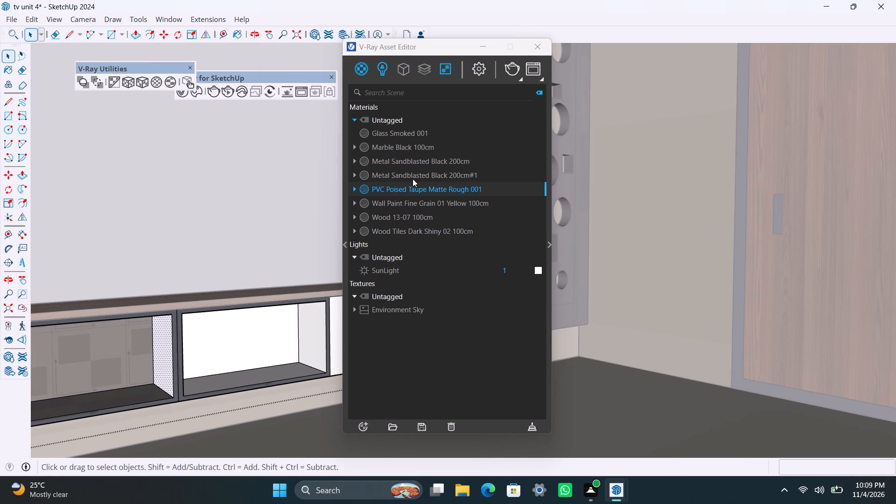
right_click(416, 190)
click(449, 216)
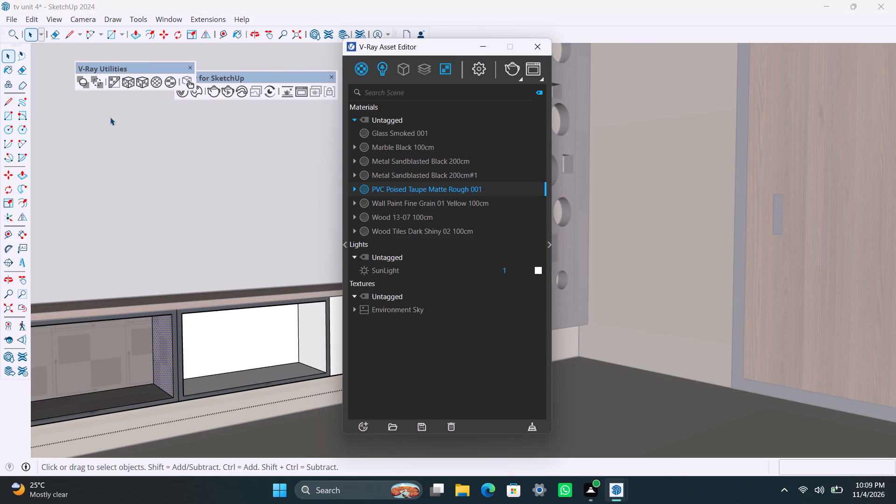
click(147, 78)
Apply PVC Poised Taupe Matte Rough 001 to the right niche's back and right side faces, with a cubic projection fitted to the bounding box.
click(290, 332)
shift+click(312, 328)
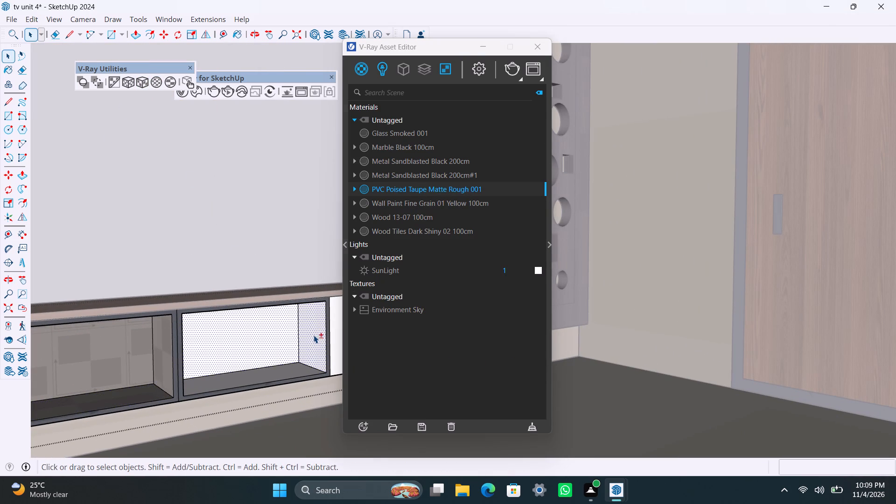
right_click(390, 189)
click(410, 207)
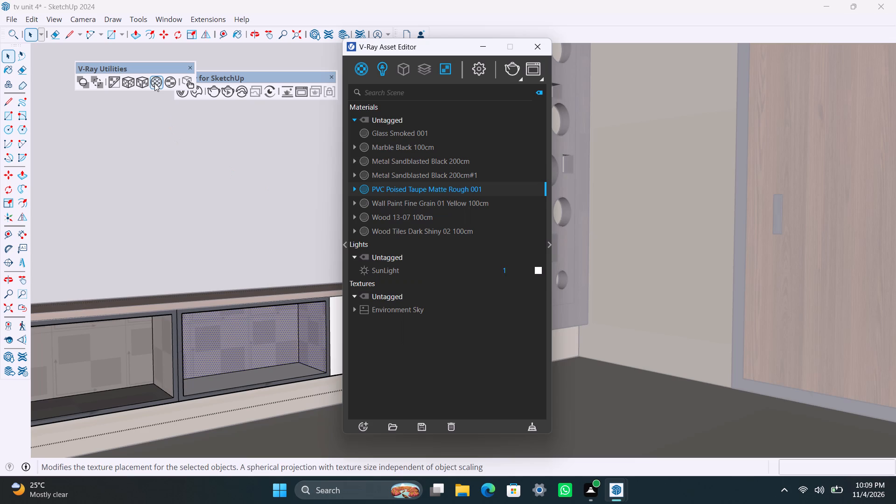
click(145, 85)
Apply PVC Poised Taupe Matte Rough 001 to the right niche's left side and bottom faces, with a bounding-box-fitted cubic projection.
scroll(245, 329, down, 3)
middle_drag(257, 357, 92, 347)
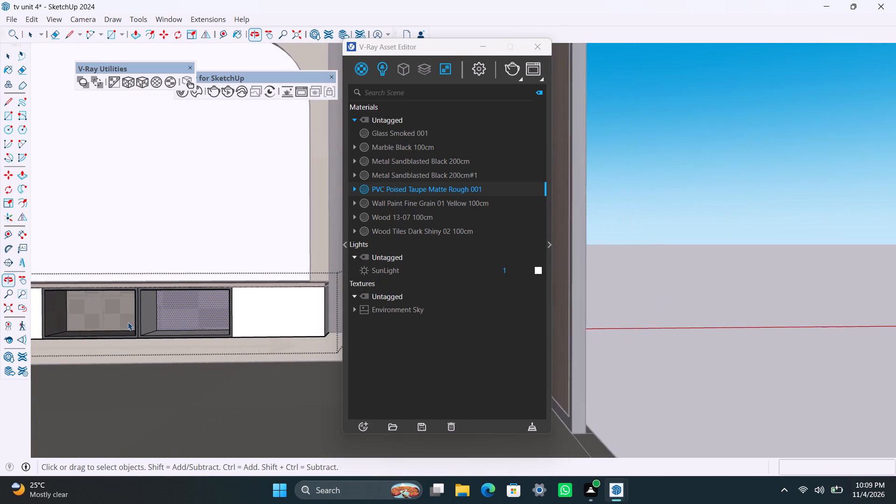
scroll(128, 321, up, 5)
shift+click(156, 324)
shift+click(195, 336)
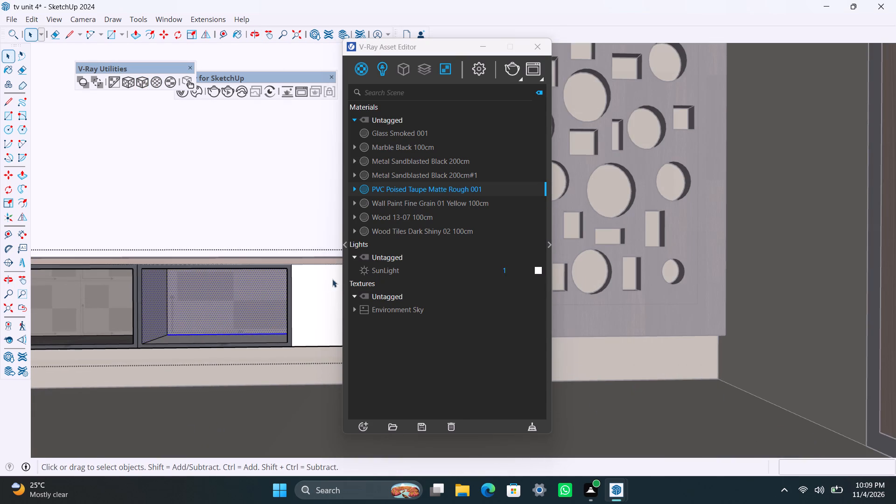
shift+scroll(161, 333, up, 3)
shift+click(214, 341)
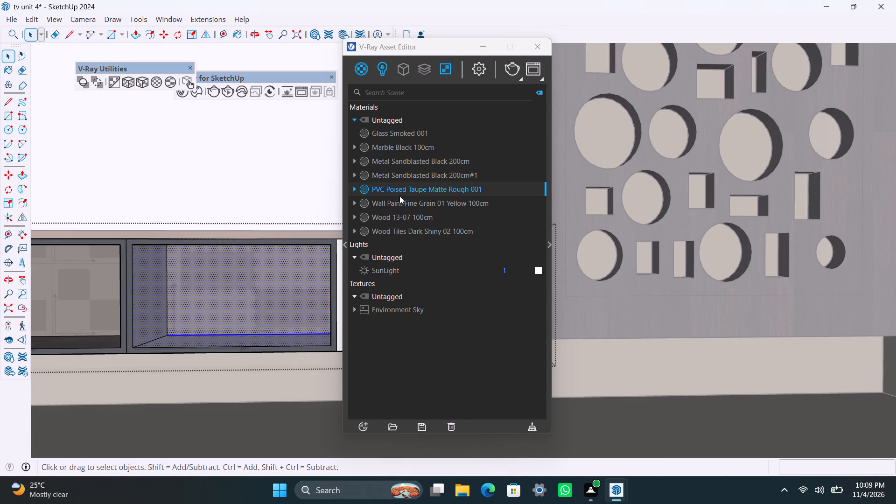
right_click(400, 191)
click(434, 210)
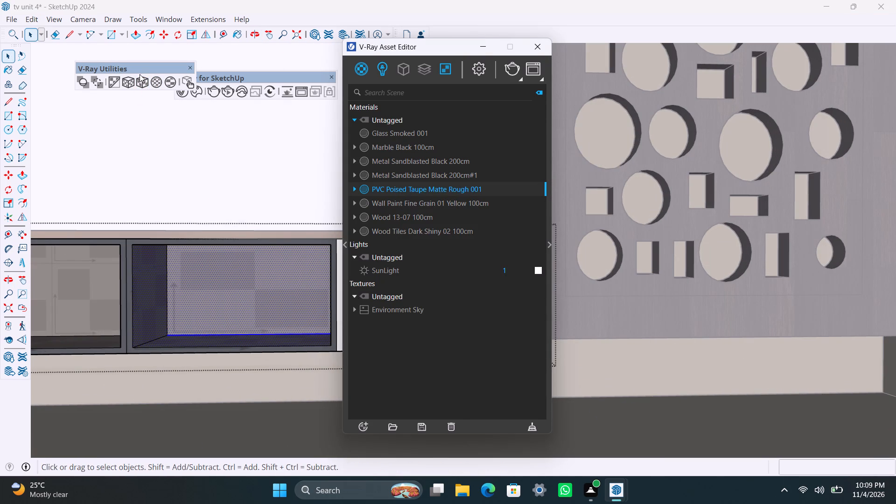
click(142, 81)
click(186, 185)
Apply PVC Poised Taupe Matte Rough 001 to the inner top faces of both niches, with a bounding-box-fitted cubic projection.
scroll(207, 245, down, 7)
shift+middle_drag(272, 280, 342, 271)
scroll(280, 272, up, 2)
middle_drag(231, 287, 234, 239)
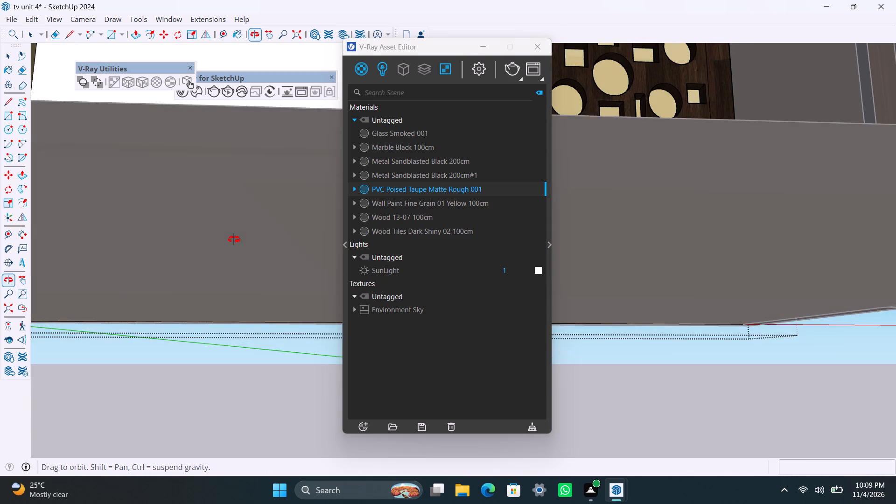
middle_drag(234, 239, 237, 259)
scroll(215, 231, up, 6)
shift+click(192, 199)
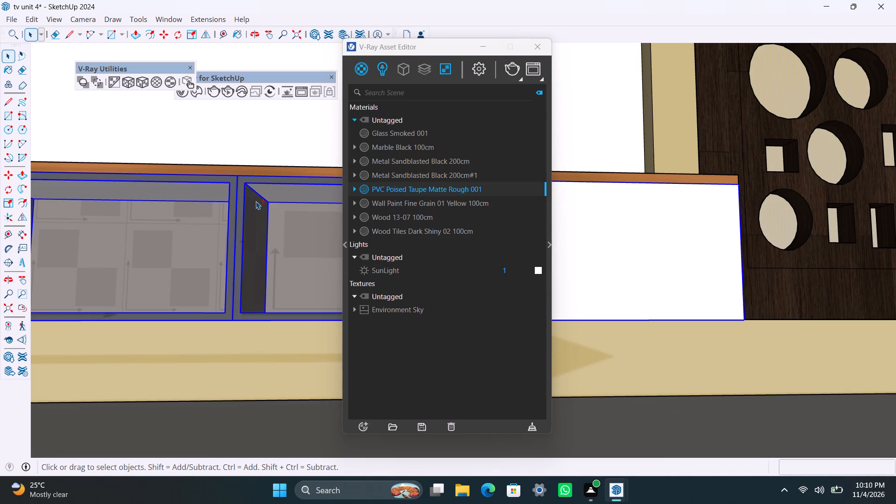
triple_click(268, 196)
click(268, 194)
click(273, 201)
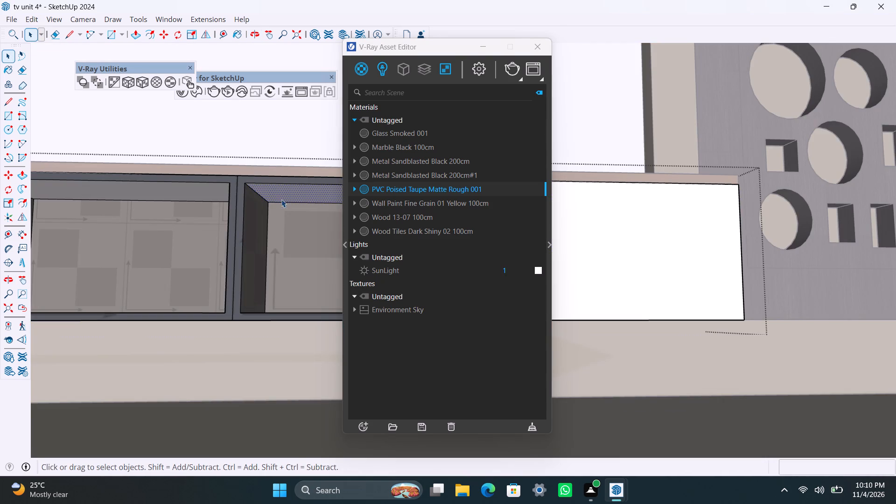
shift+click(203, 203)
shift+click(203, 192)
shift+click(405, 196)
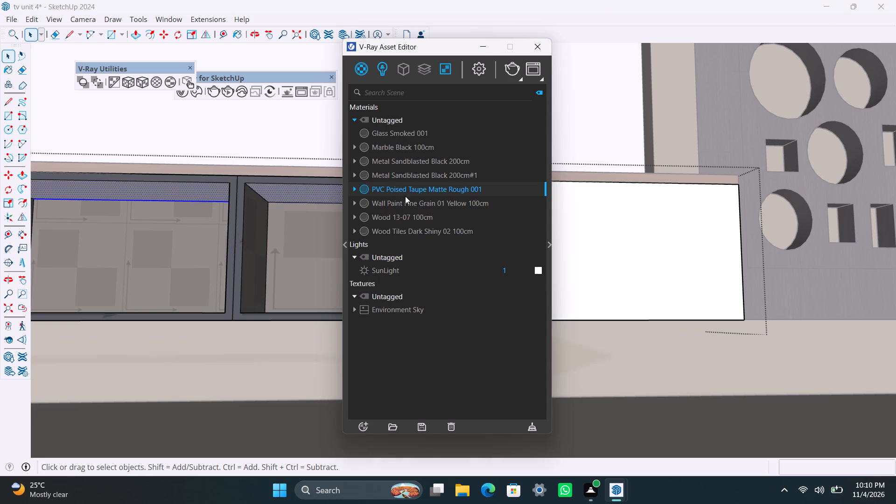
click(405, 188)
shift+right_click(404, 189)
click(434, 214)
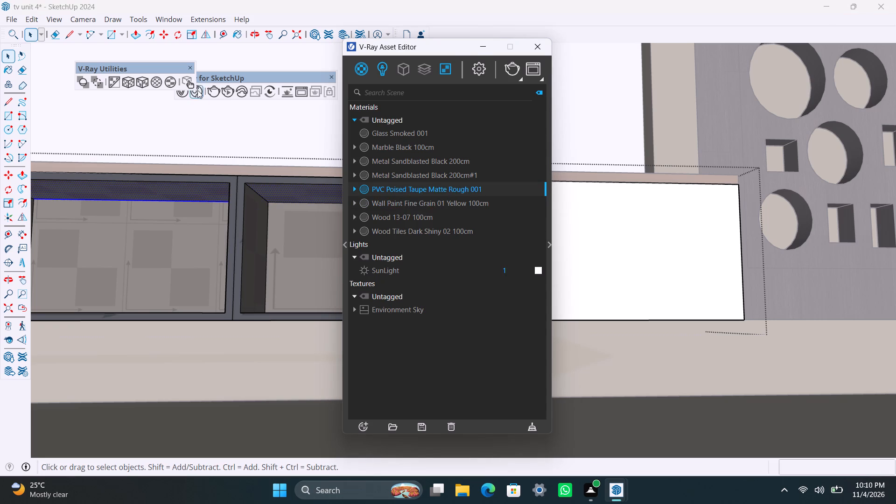
drag(147, 79, 145, 83)
click(174, 135)
Draw a rectangle covering the left niche's opening inside its black frame and make it a group.
scroll(217, 211, down, 4)
middle_drag(231, 233, 236, 296)
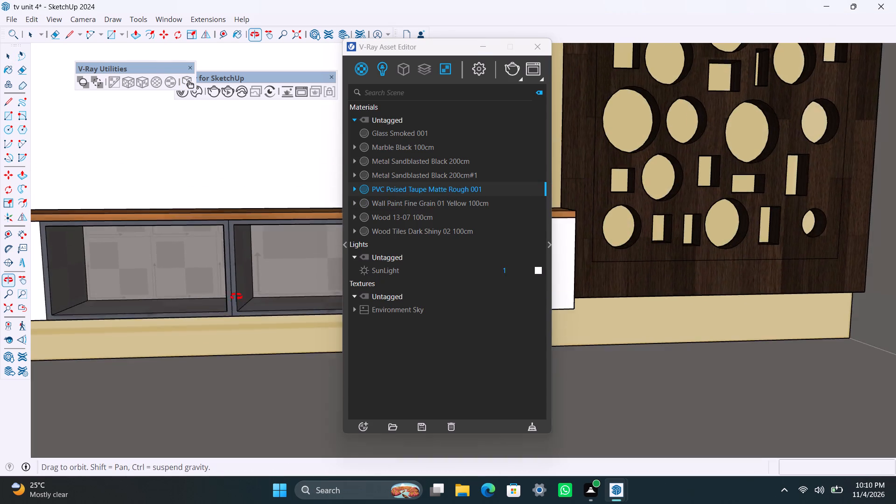
middle_drag(236, 296, 232, 301)
scroll(169, 267, down, 3)
shift+middle_drag(165, 268, 241, 224)
scroll(175, 197, up, 2)
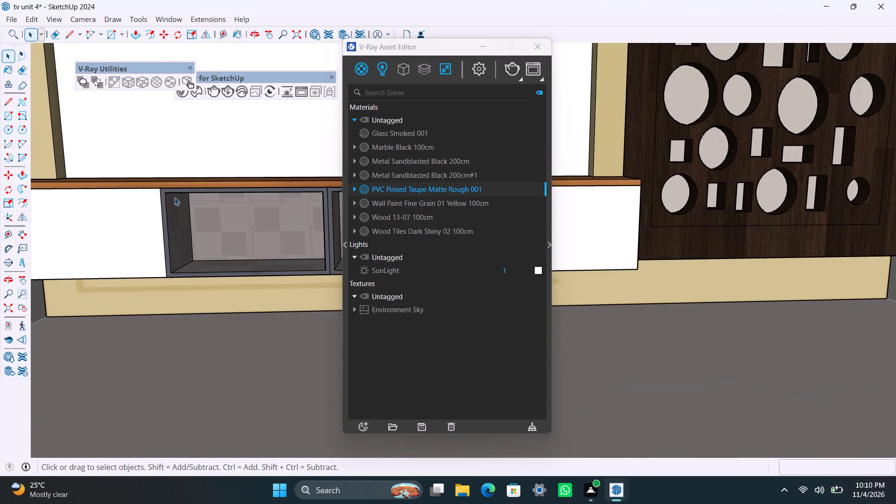
key(r)
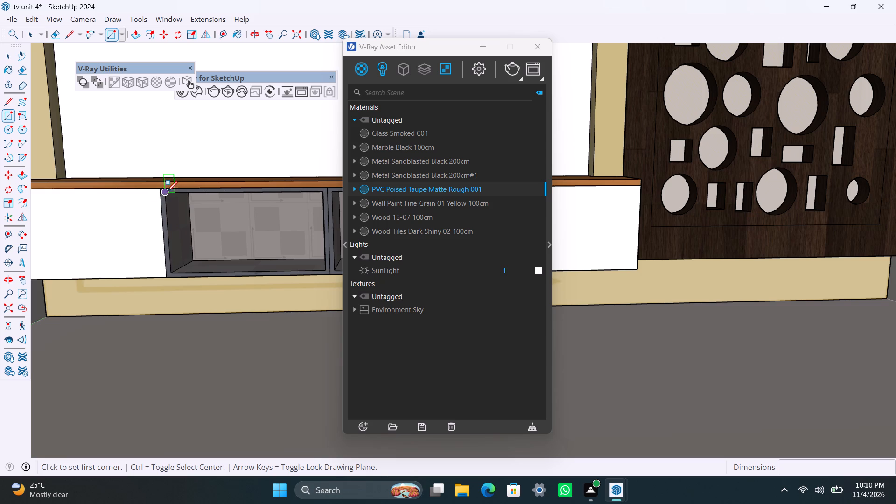
click(168, 192)
click(320, 270)
key(space)
double_click(279, 250)
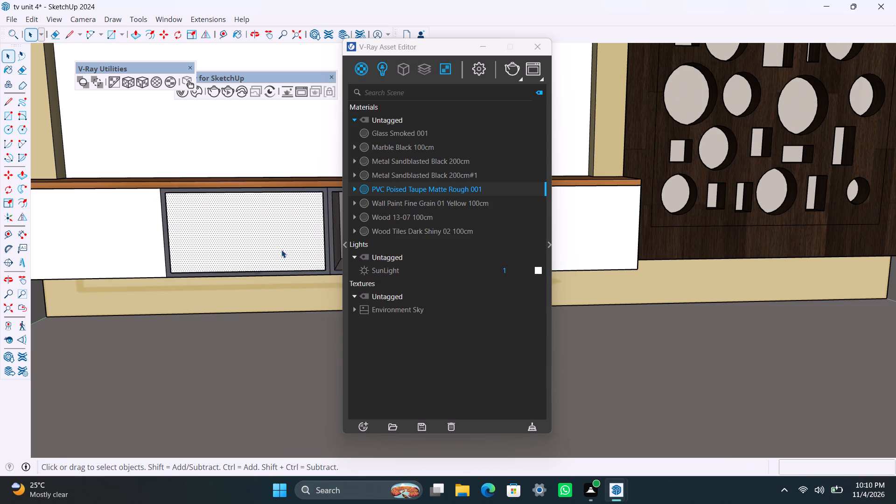
double_click(281, 249)
right_click(281, 247)
drag(345, 110, 340, 114)
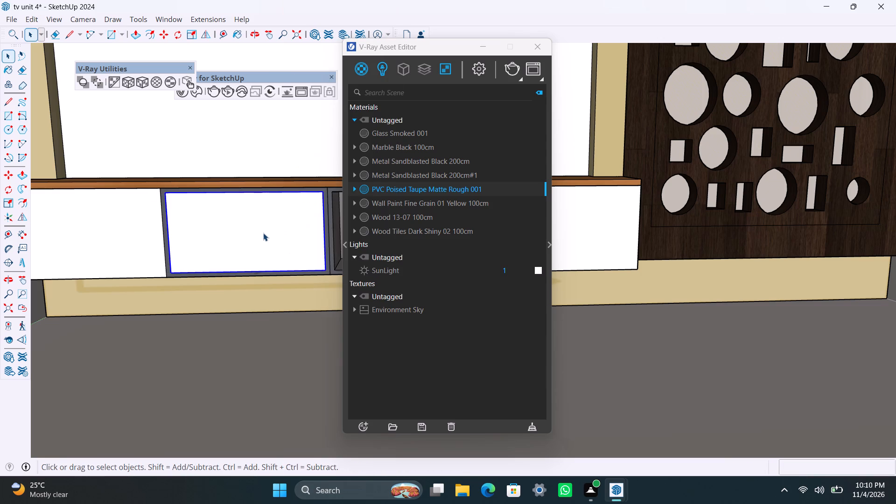
Extrude the left niche's front panel to a thickness of 8 mm with Push/Pull.
triple_click(264, 233)
key(p)
click(266, 233)
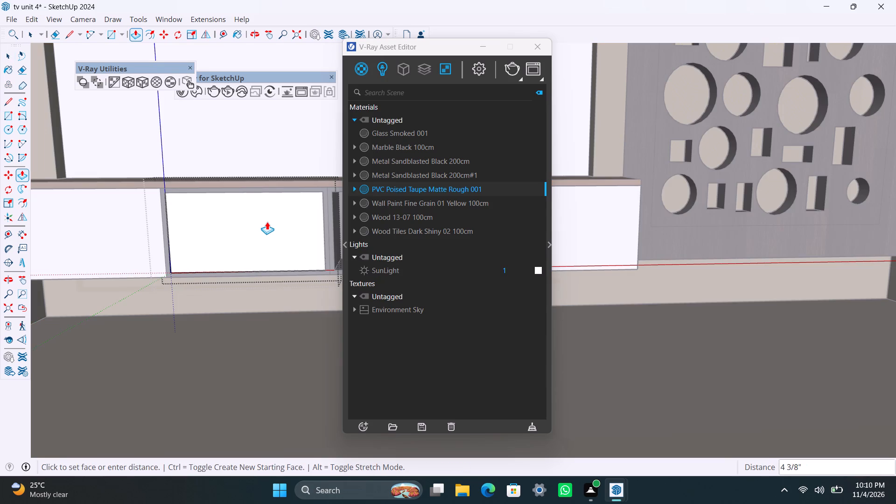
text(8mm)
key(Return)
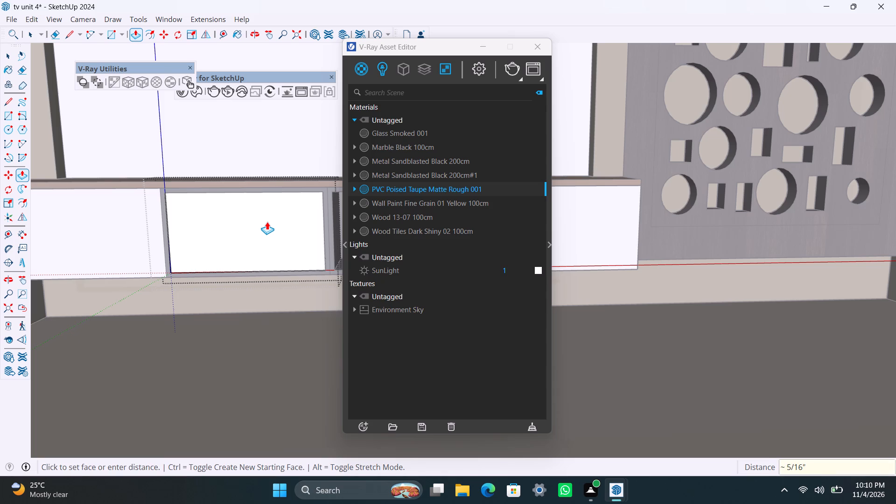
key(space)
click(284, 391)
Draw a rectangle covering the right niche's opening inside its black frame and make it a group.
scroll(270, 384, down, 2)
shift+middle_drag(288, 362, 149, 385)
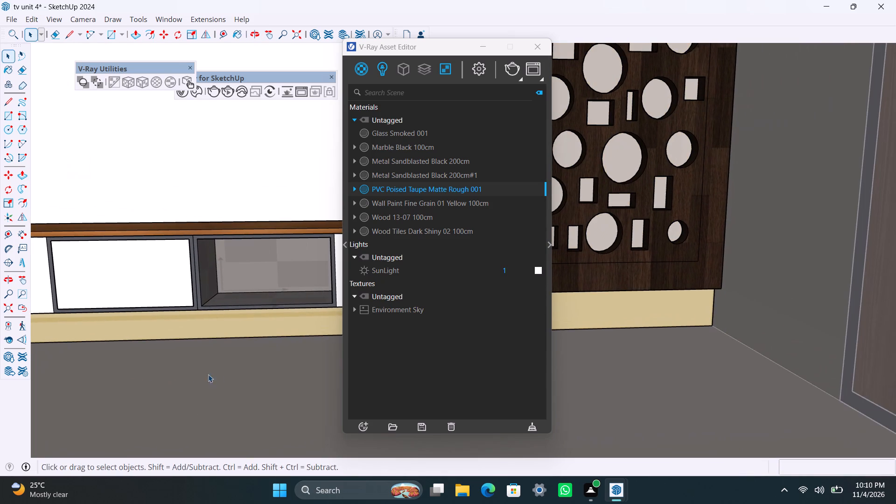
key(r)
click(201, 243)
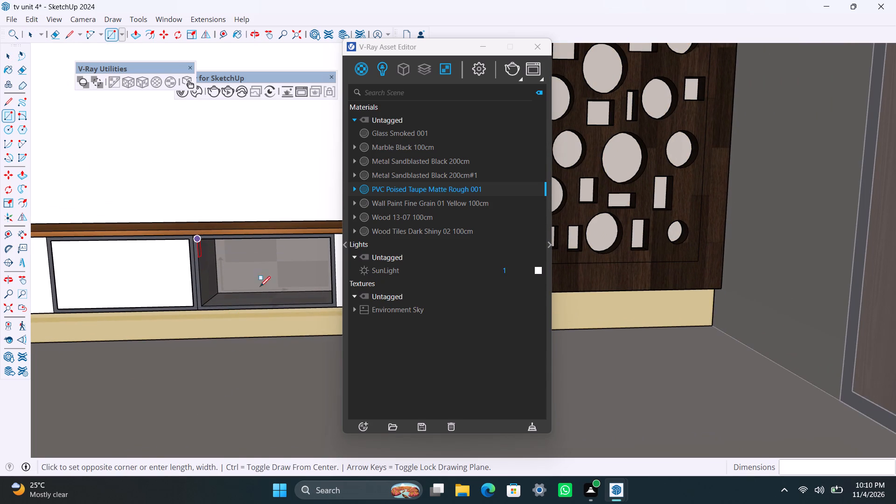
click(333, 306)
key(space)
double_click(291, 292)
right_drag(288, 287, 284, 286)
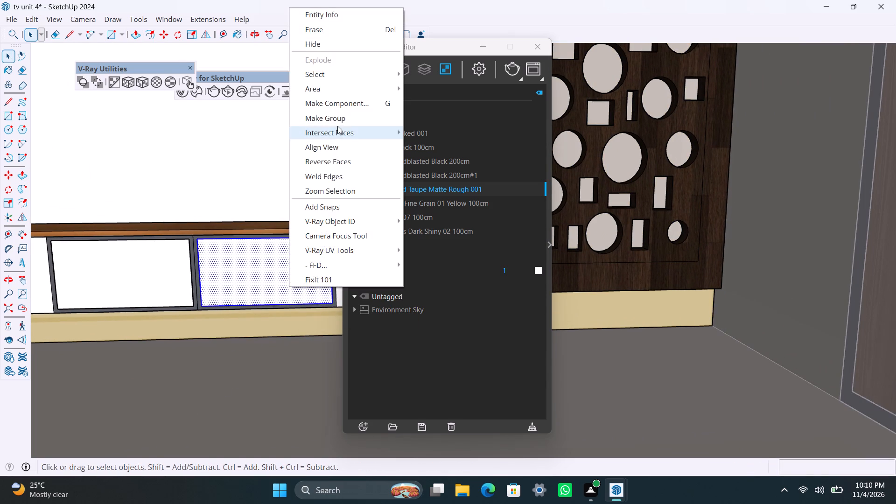
click(338, 122)
Extrude the right niche's front panel to a thickness of 8 mm with Push/Pull.
triple_click(301, 287)
key(p)
click(322, 289)
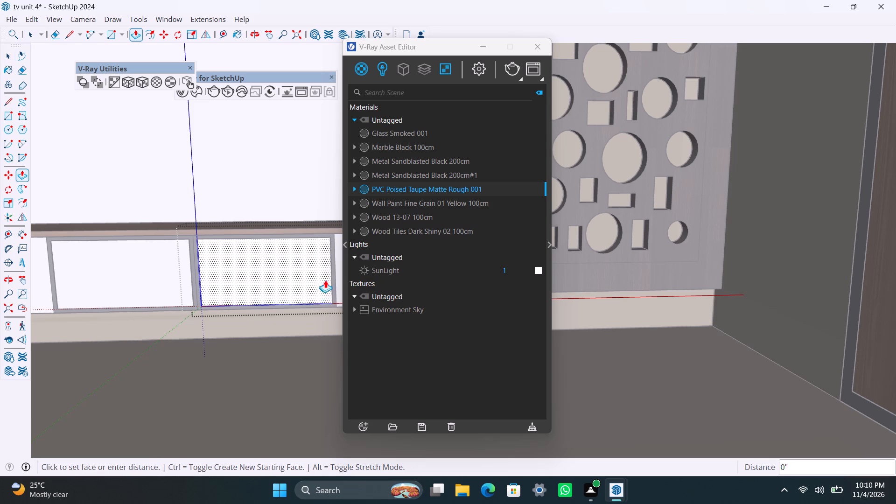
text(8mm)
key(Return)
key(space)
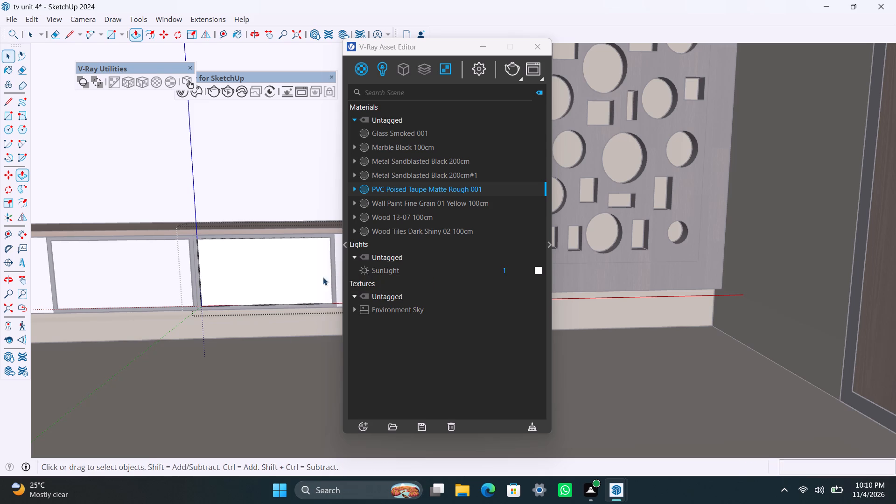
click(279, 366)
Apply the Glass Smoked 001 material to the front panels of the left and right niches.
double_click(175, 288)
drag(232, 392, 228, 386)
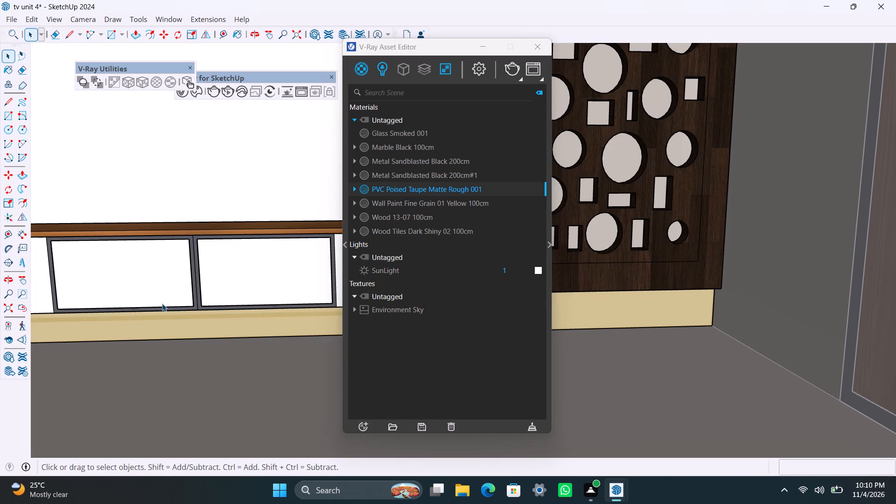
click(162, 294)
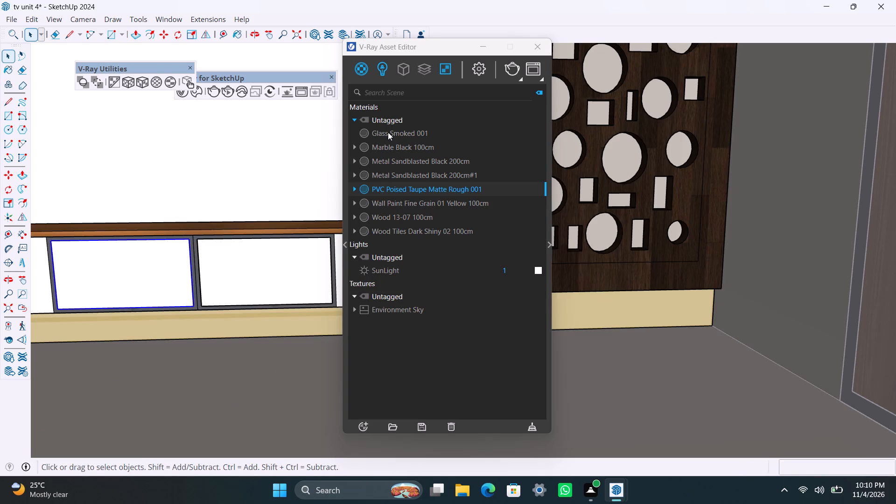
click(388, 132)
right_click(388, 132)
click(422, 161)
click(279, 258)
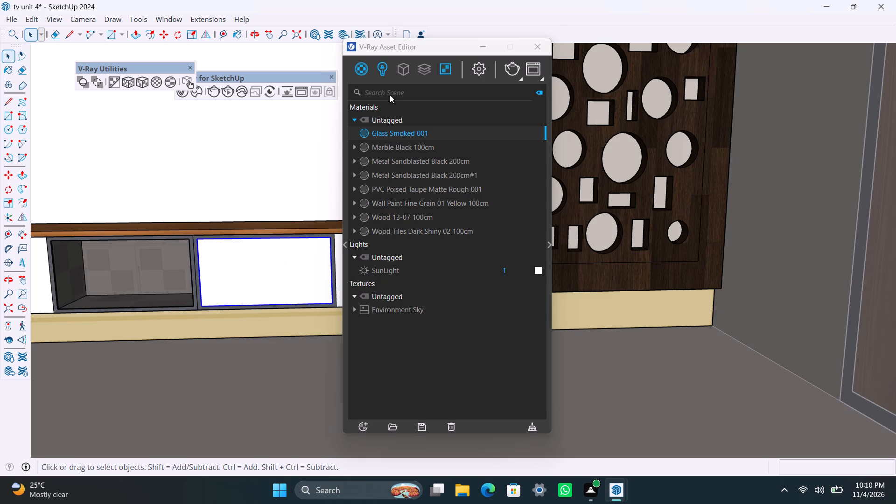
right_click(393, 133)
click(432, 158)
click(327, 368)
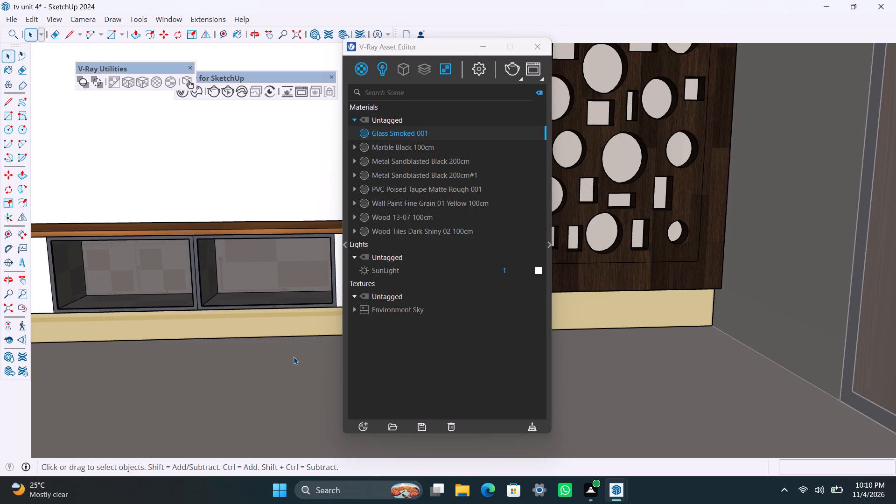
Save the model.
key(ctrl+s)
Exit the open TV wall group and save the model.
scroll(279, 356, down, 9)
shift+middle_drag(232, 377, 234, 372)
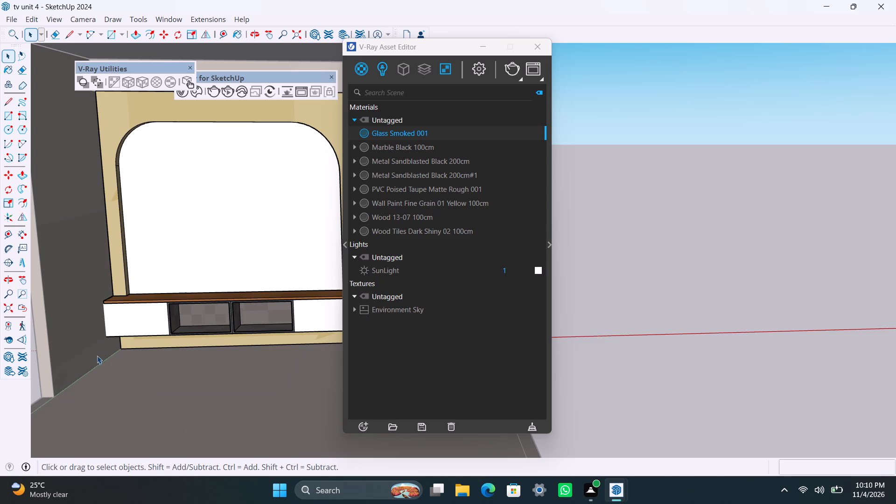
scroll(112, 347, down, 3)
click(716, 256)
double_click(709, 259)
scroll(311, 305, down, 2)
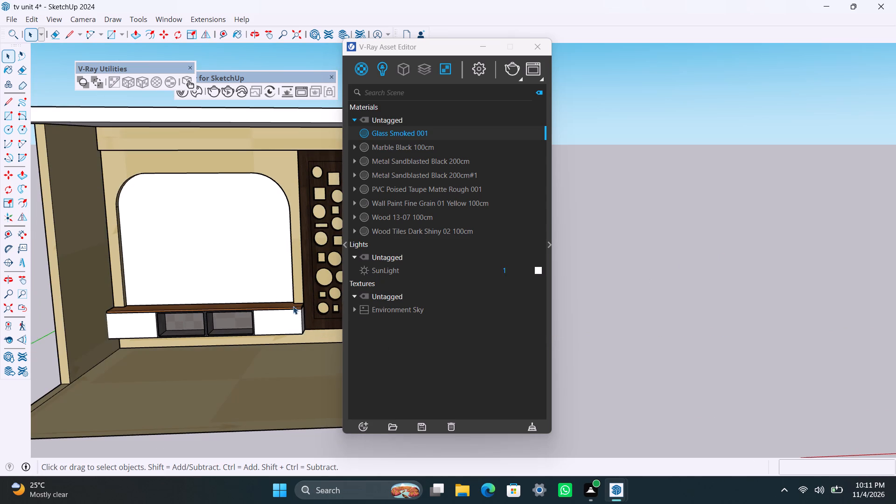
shift+middle_drag(227, 341, 284, 376)
key(ctrl+s)
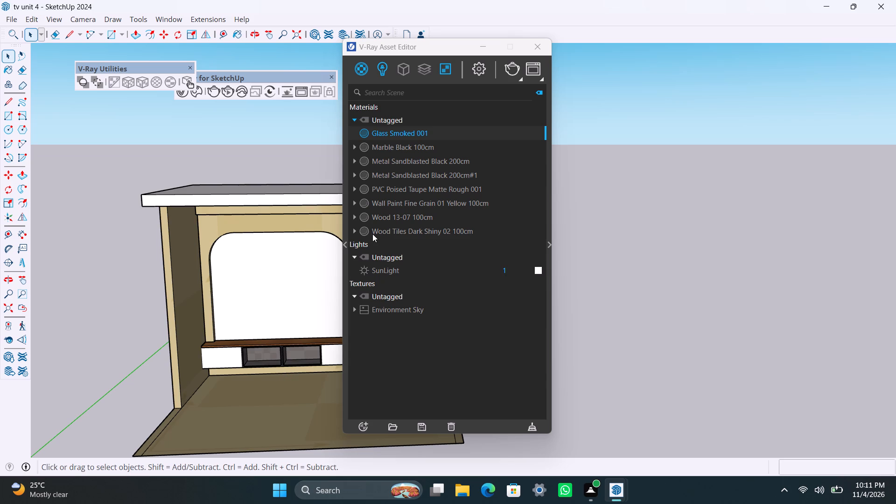
Browse the Stone materials in the Chaos Cosmos library for a finish for the white arched wall panel.
scroll(400, 218, up, 1)
click(203, 94)
scroll(252, 332, down, 3)
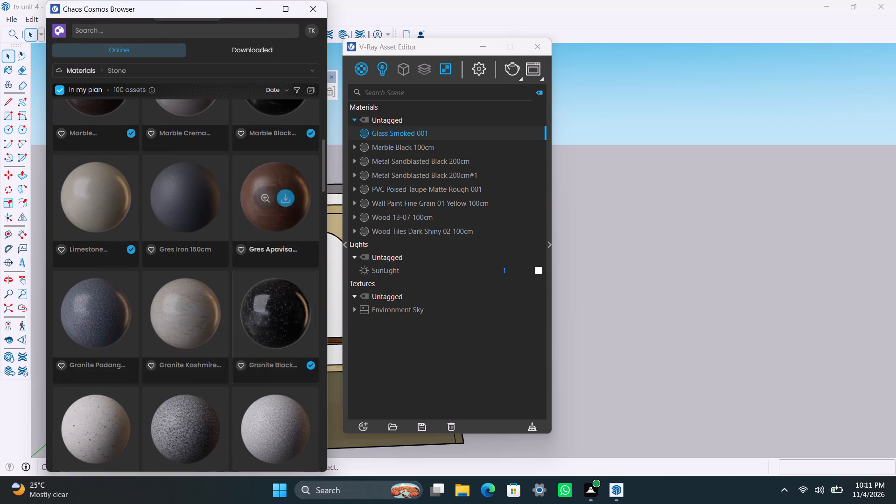
scroll(244, 367, down, 4)
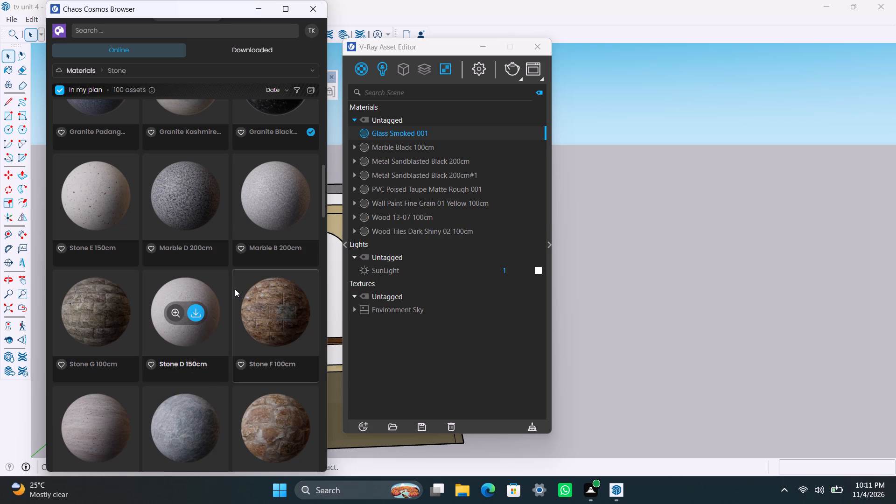
scroll(245, 214, up, 3)
scroll(203, 288, up, 5)
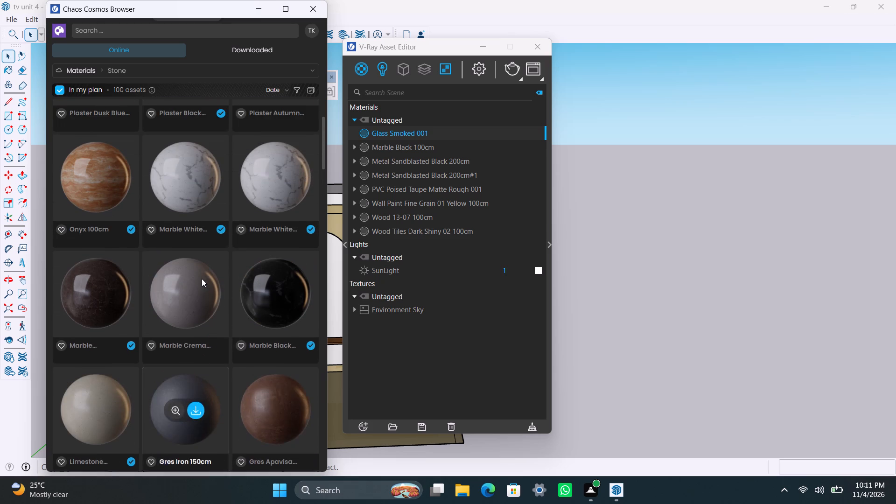
scroll(202, 272, down, 8)
scroll(203, 246, up, 1)
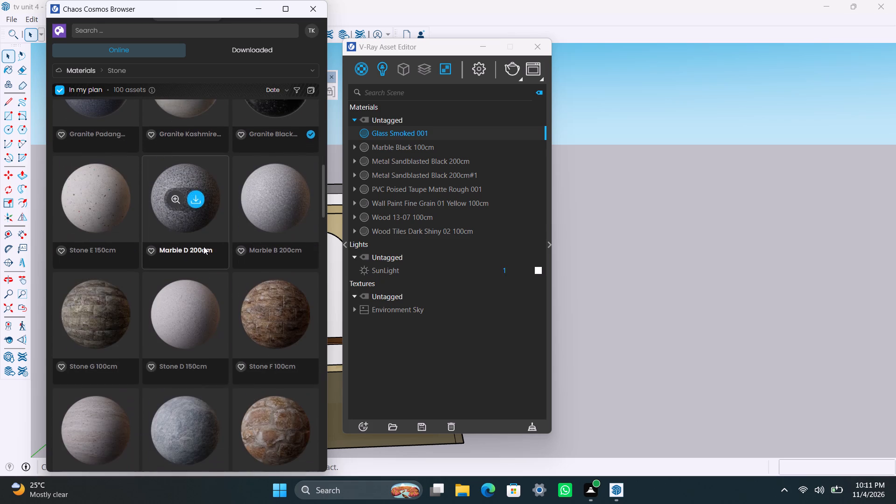
scroll(203, 246, up, 1)
scroll(203, 246, down, 6)
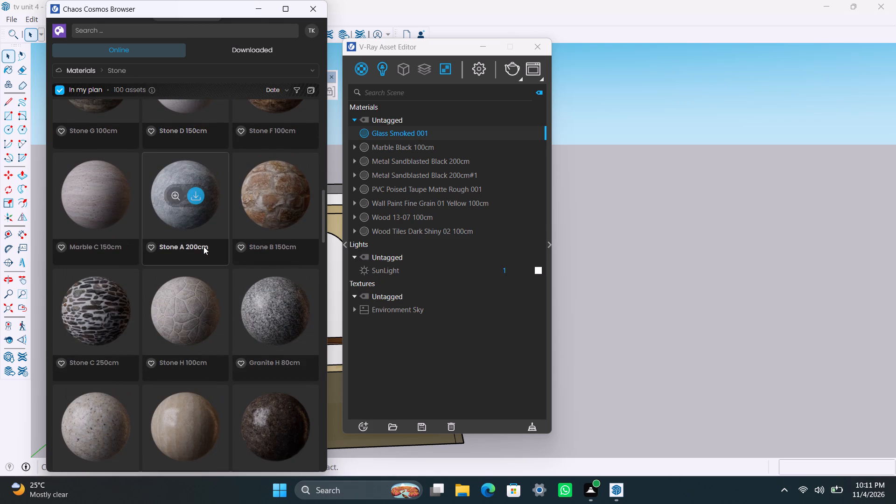
scroll(203, 246, down, 6)
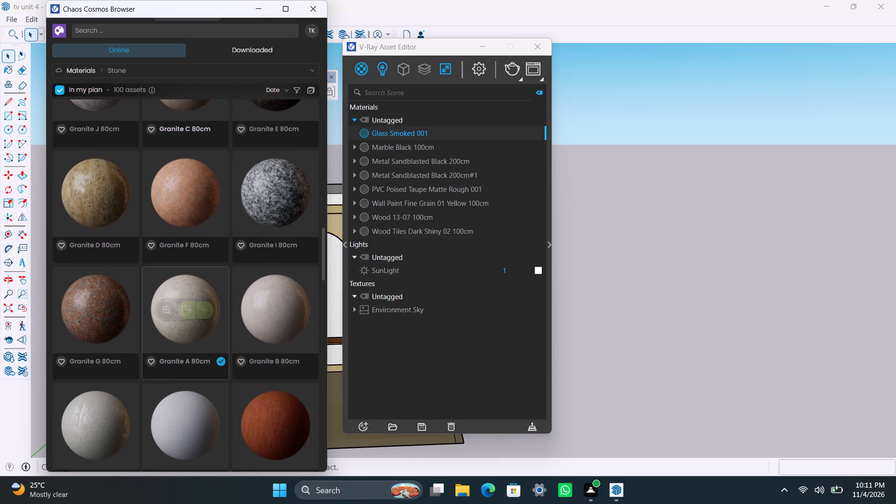
scroll(204, 299, down, 13)
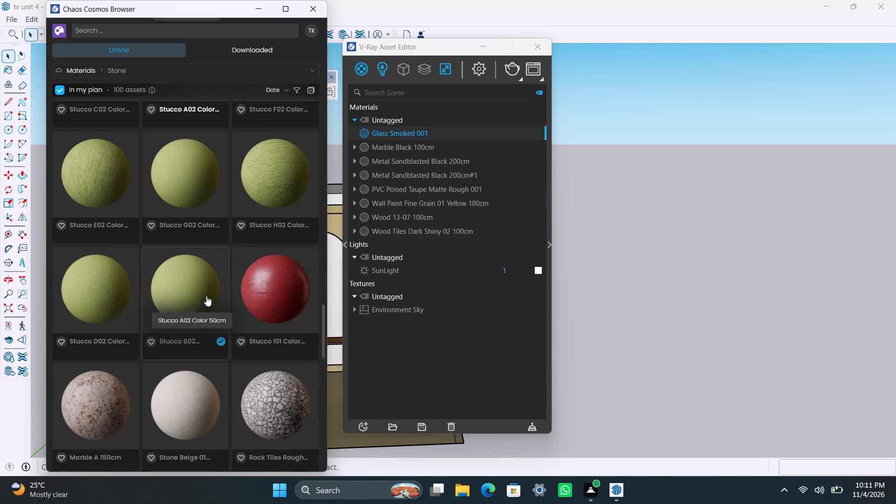
scroll(206, 296, down, 6)
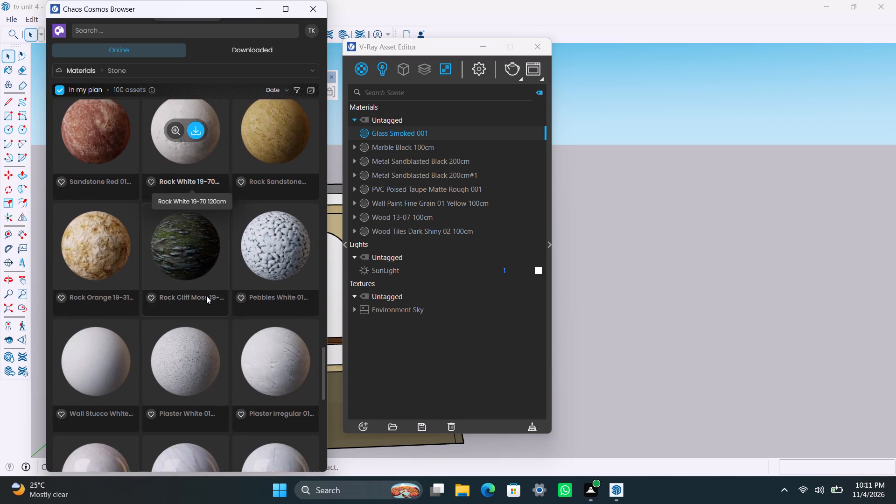
scroll(206, 296, down, 7)
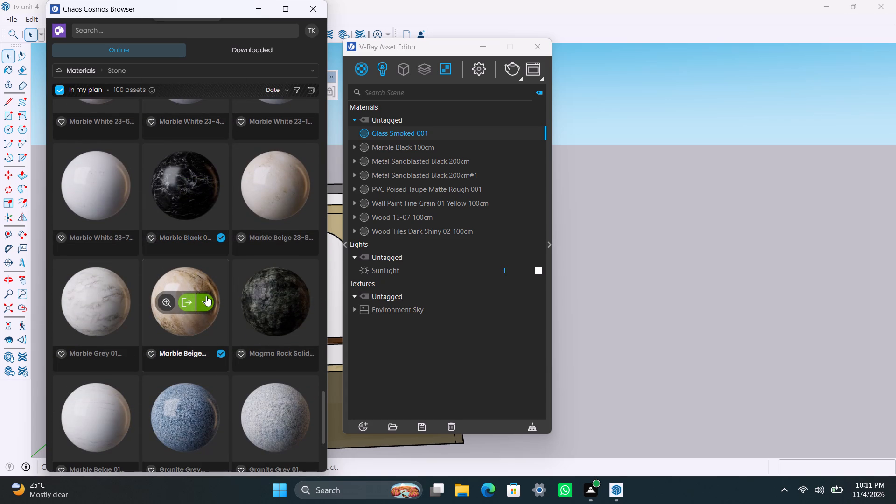
scroll(205, 263, up, 2)
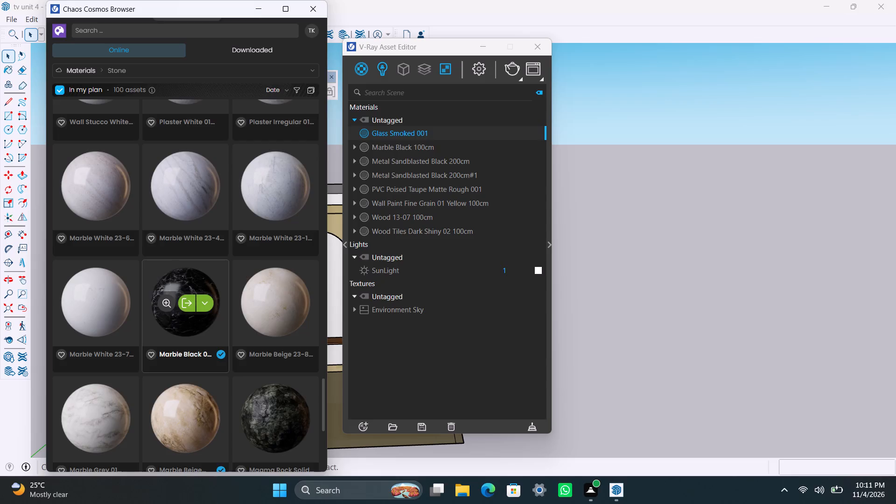
scroll(238, 298, down, 2)
scroll(238, 298, up, 6)
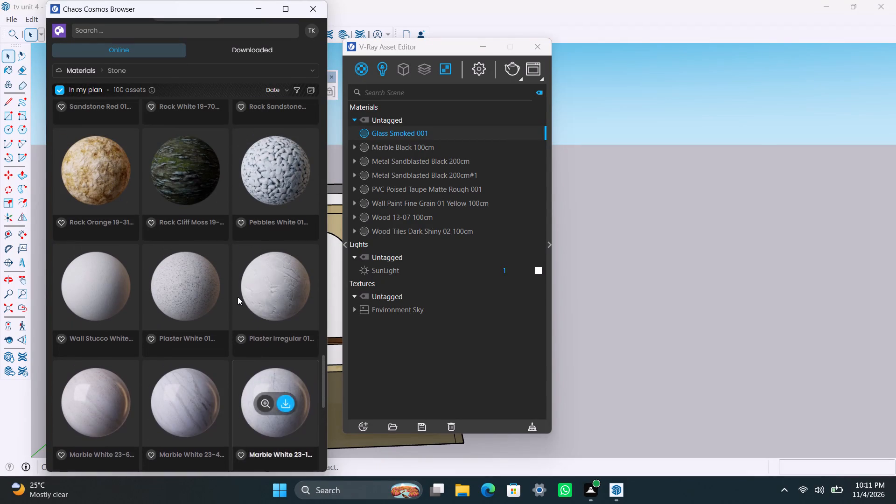
scroll(238, 297, down, 9)
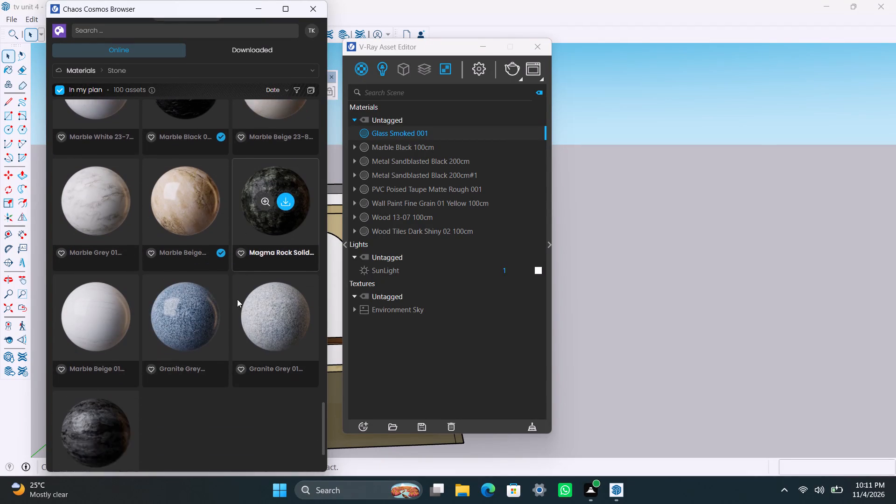
scroll(190, 305, up, 7)
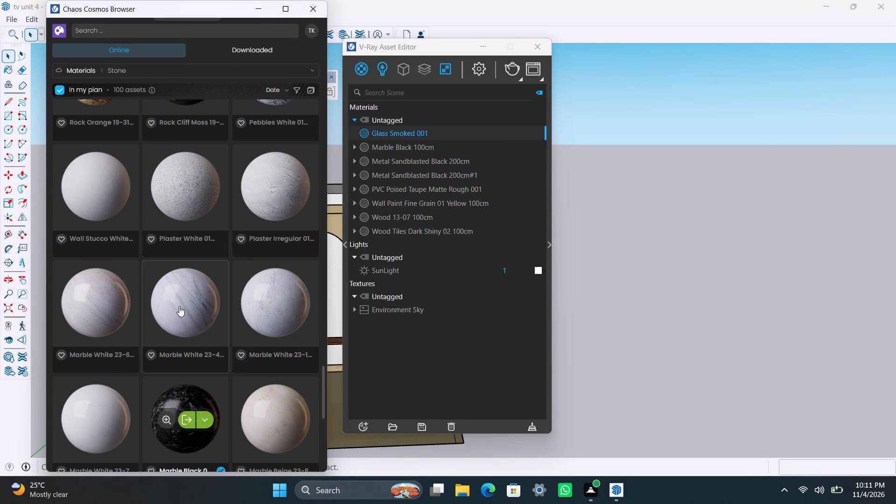
scroll(199, 302, up, 7)
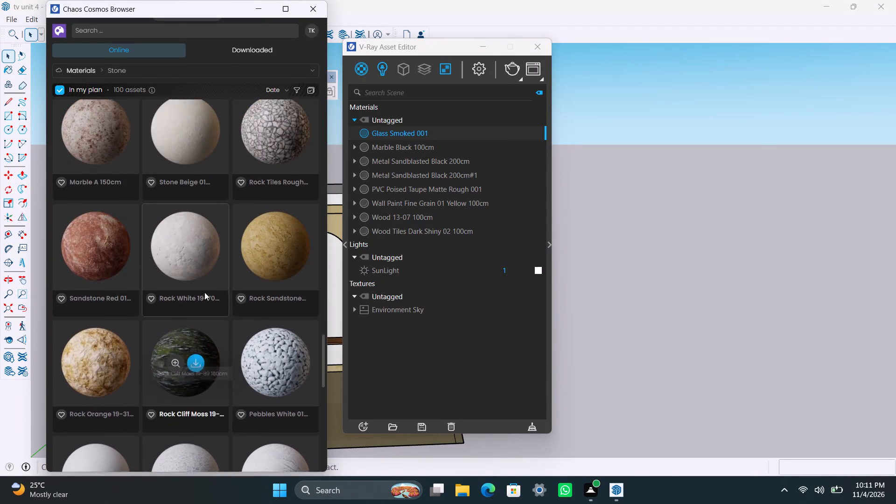
scroll(204, 292, up, 12)
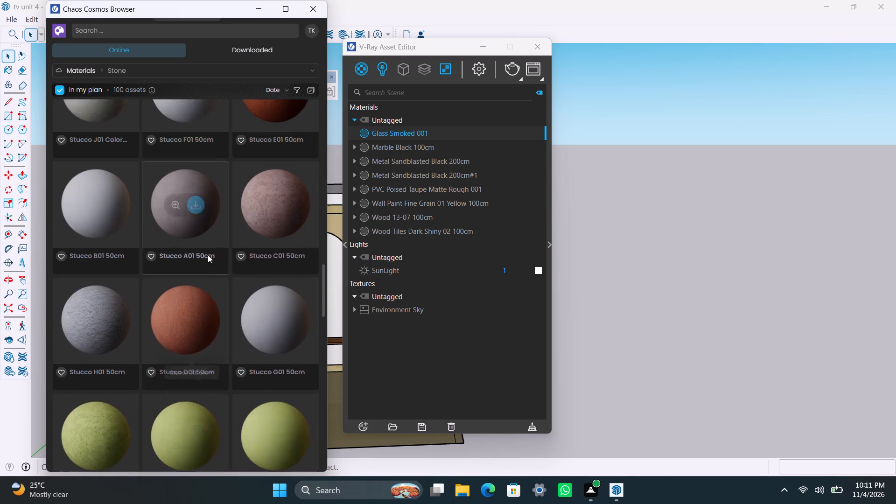
scroll(208, 255, up, 3)
Import the Granite A 80cm material from Chaos Cosmos into the scene.
click(185, 309)
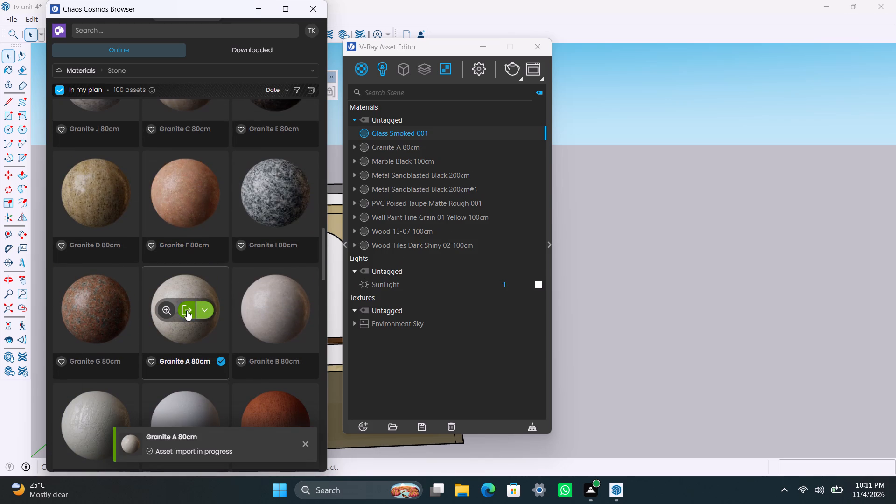
click(267, 9)
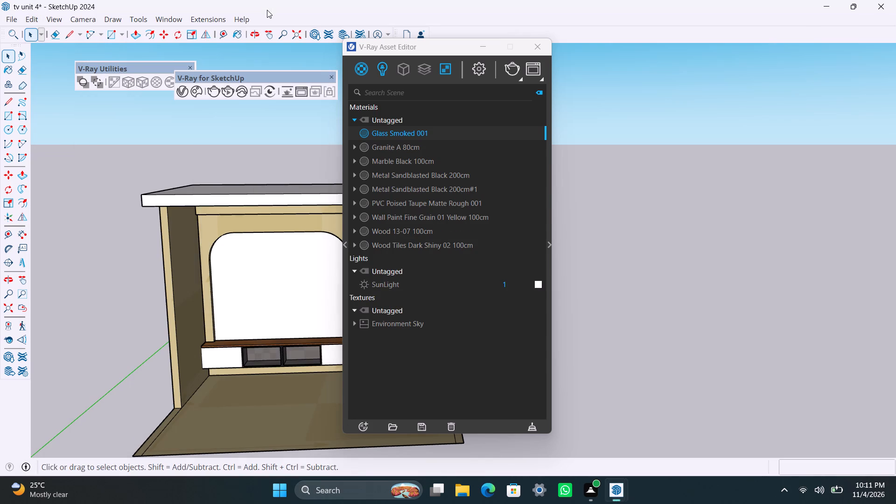
Apply the Granite A 80cm material to the arched panel face above the TV shelf and exit the group.
click(265, 269)
double_click(265, 269)
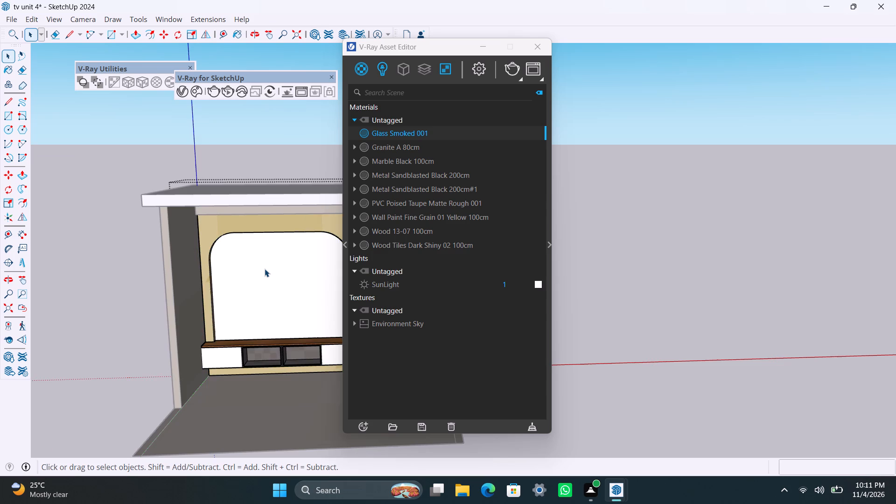
click(265, 269)
click(271, 271)
click(388, 135)
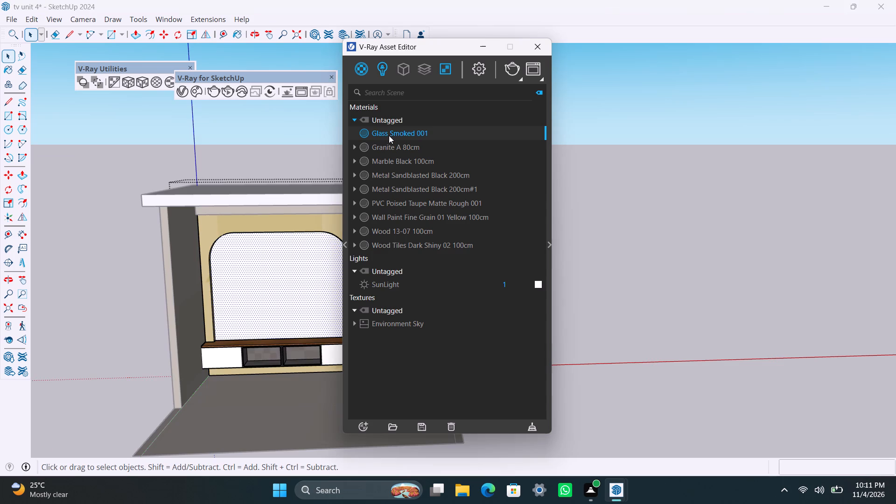
right_click(389, 135)
click(367, 145)
right_click(369, 145)
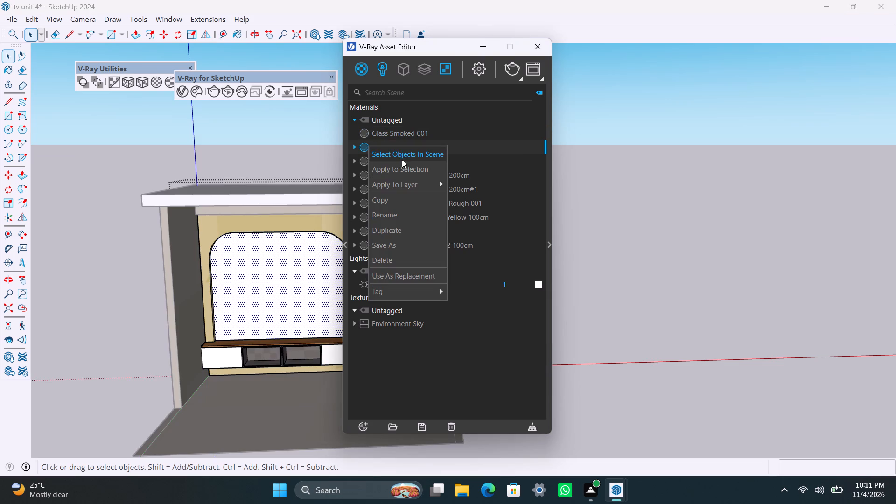
click(402, 166)
click(144, 88)
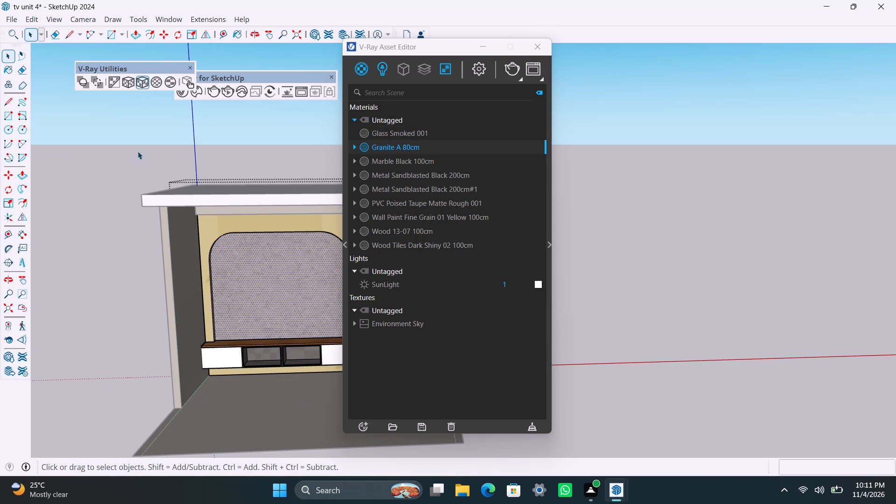
click(106, 276)
scroll(241, 370, up, 11)
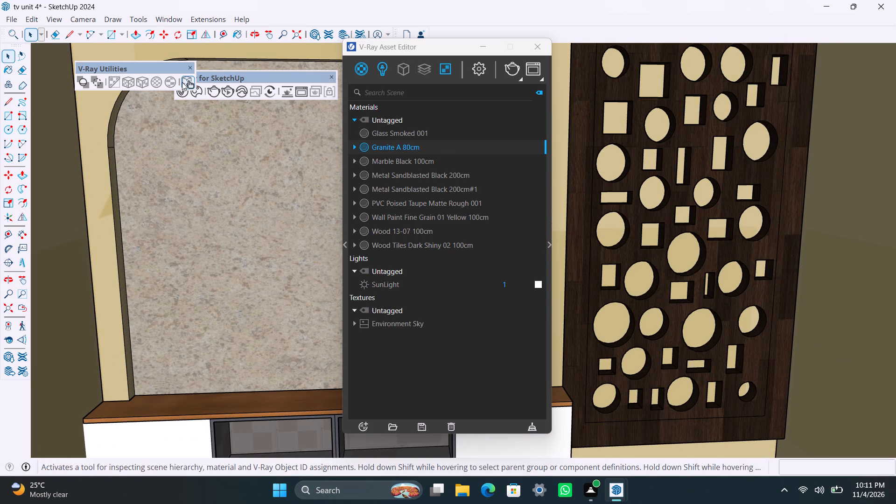
Download the Marble Beige 23-86 150cm material from the Cosmos Stone category and import it into the scene.
click(197, 87)
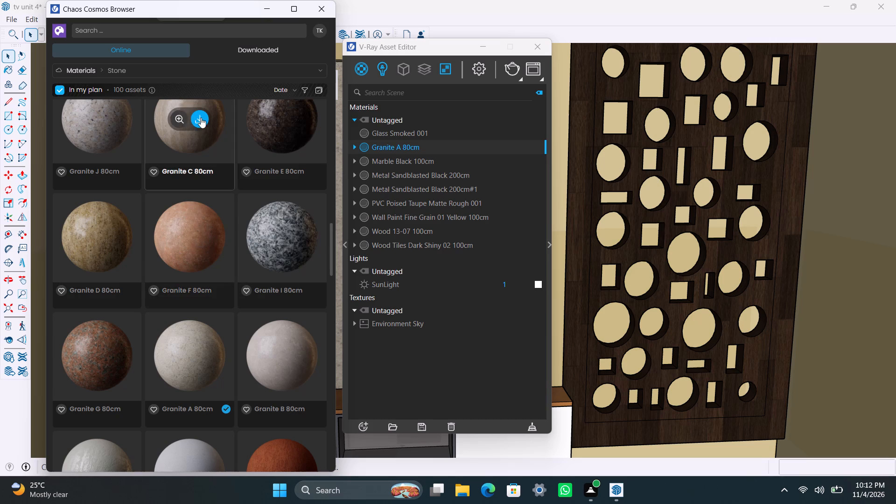
scroll(179, 300, down, 3)
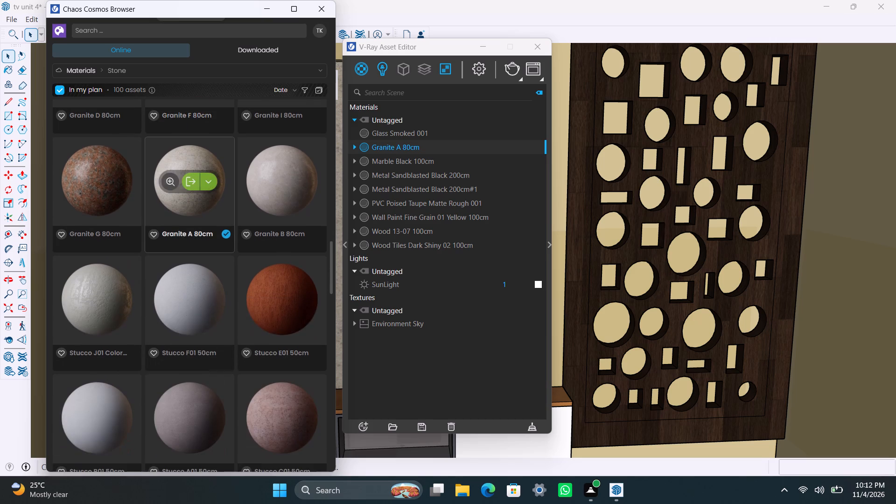
scroll(180, 302, down, 13)
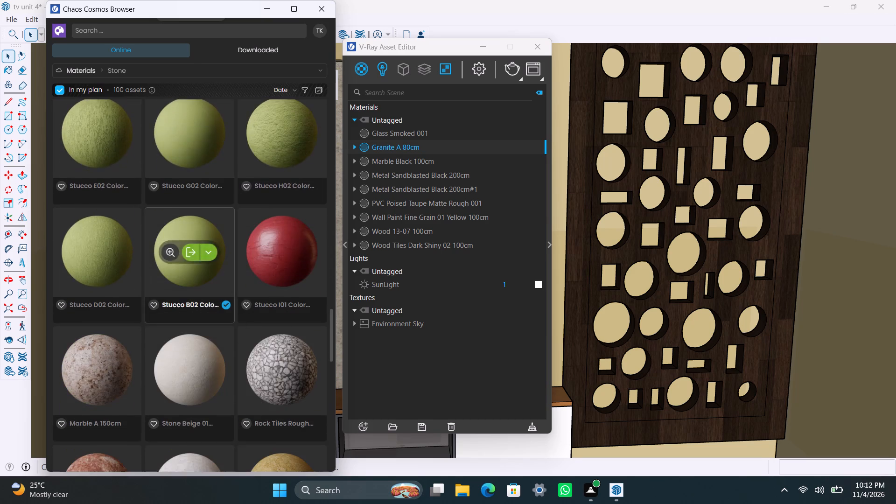
scroll(182, 297, down, 4)
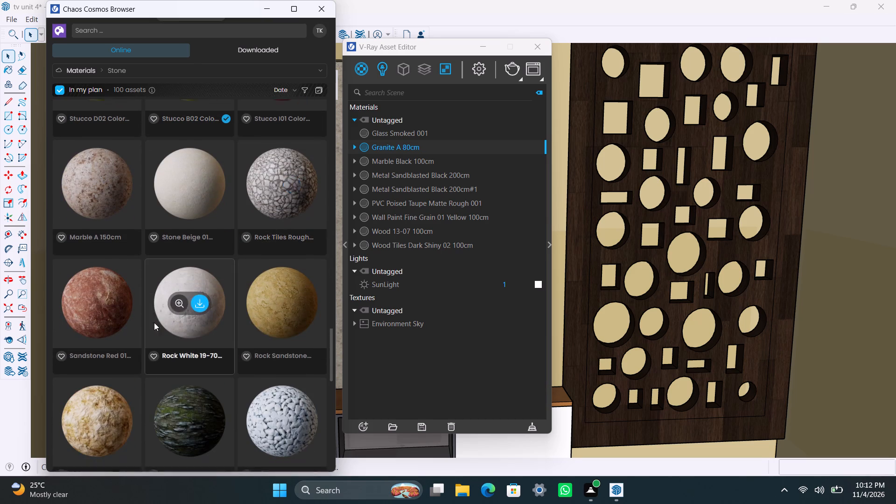
scroll(154, 322, down, 3)
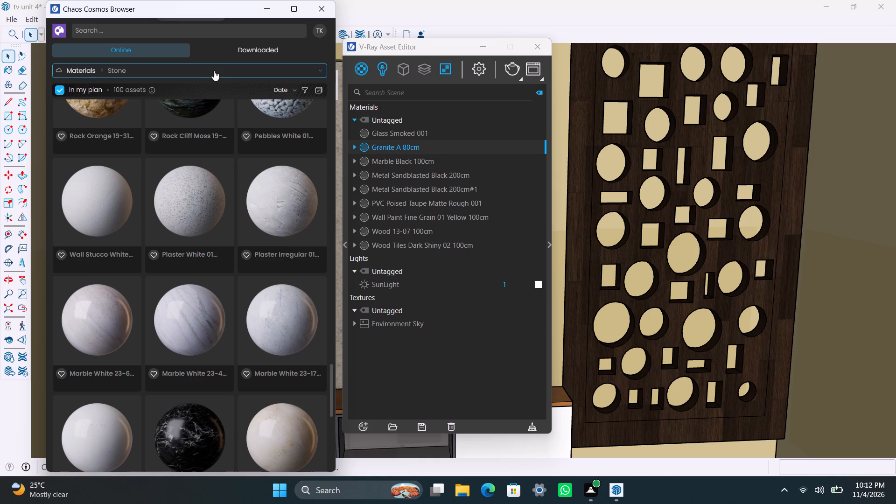
scroll(206, 238, down, 1)
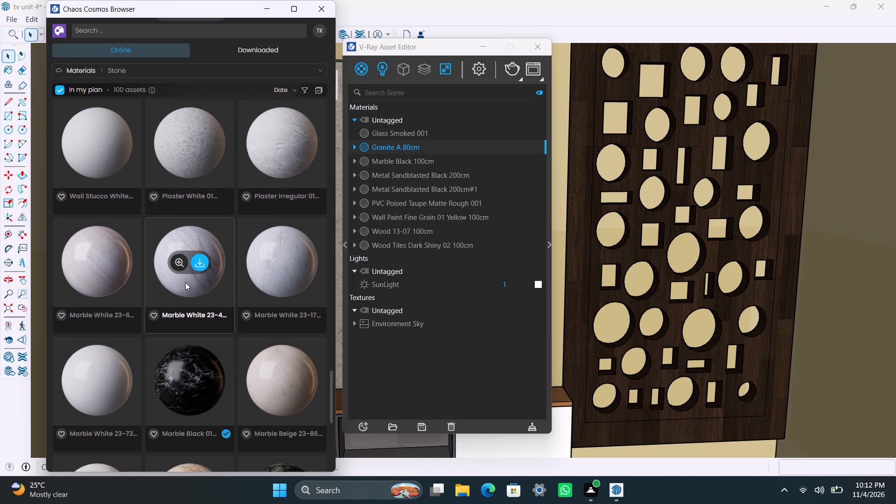
scroll(224, 314, down, 3)
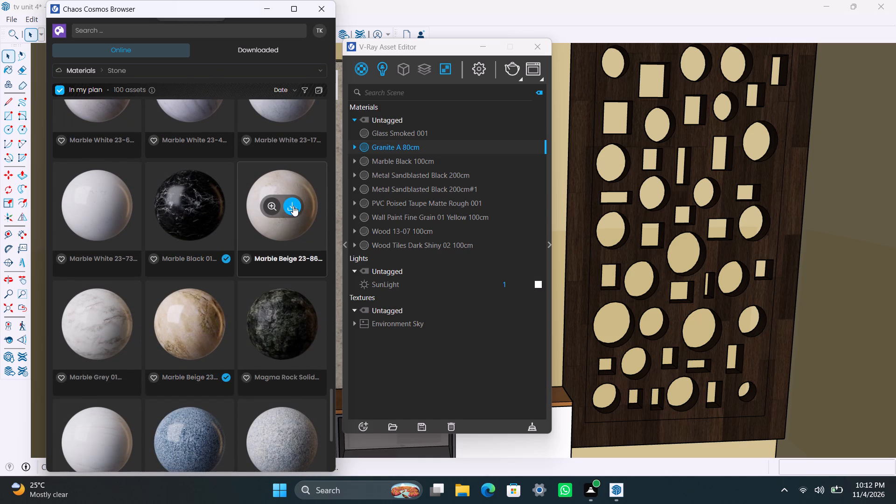
click(293, 206)
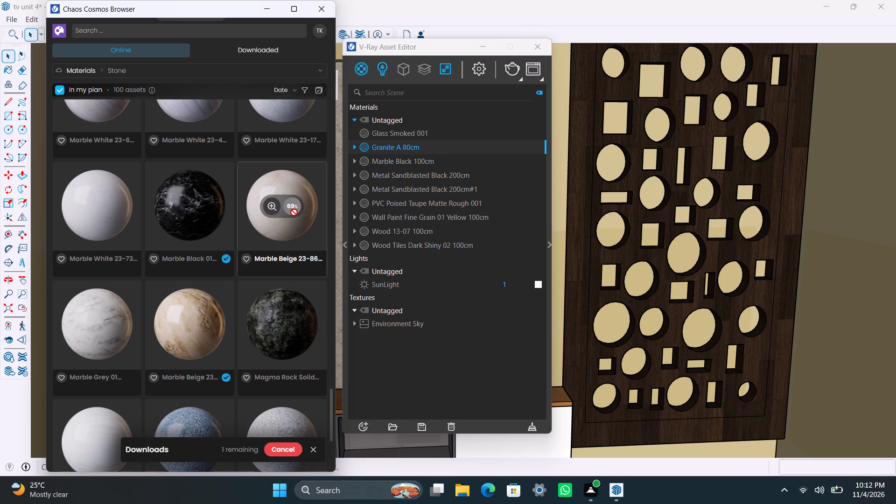
click(281, 209)
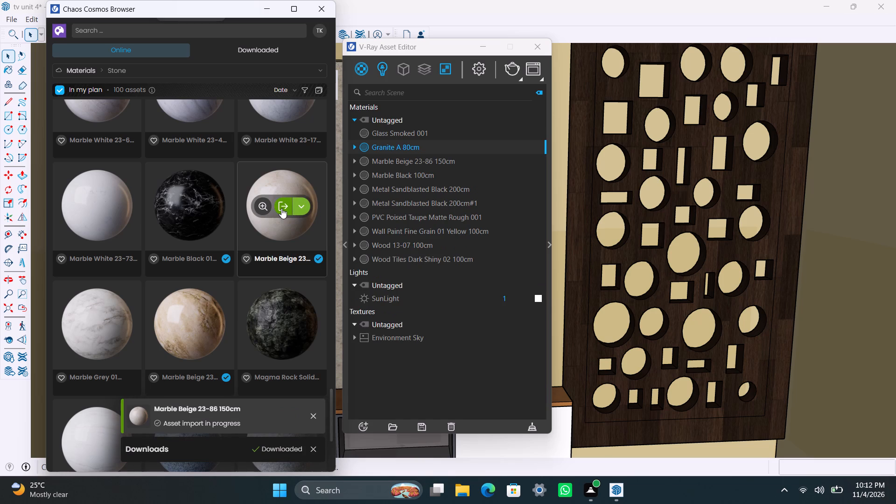
click(267, 6)
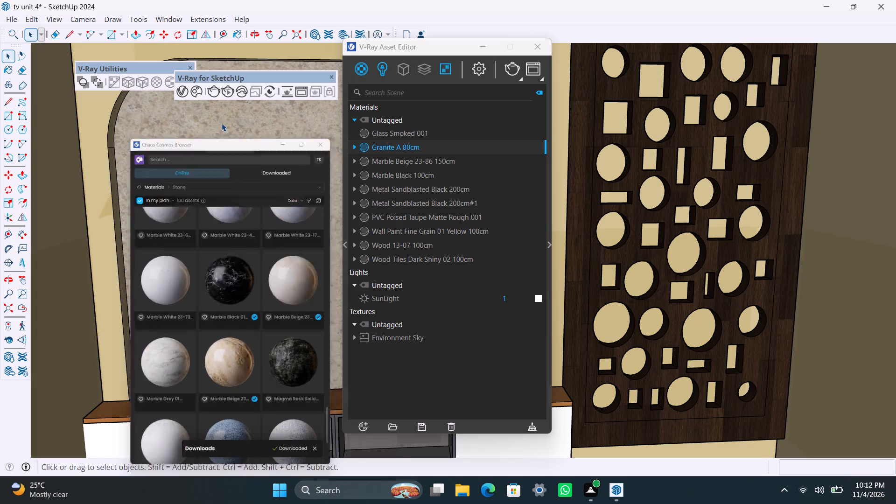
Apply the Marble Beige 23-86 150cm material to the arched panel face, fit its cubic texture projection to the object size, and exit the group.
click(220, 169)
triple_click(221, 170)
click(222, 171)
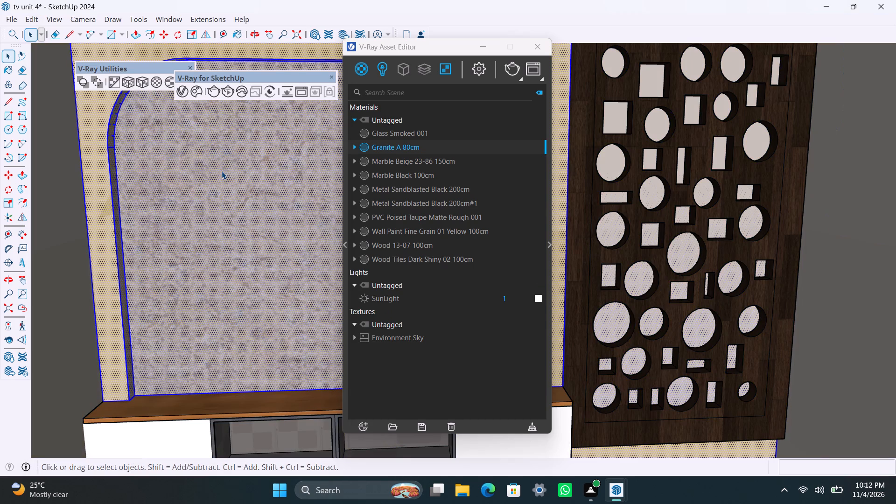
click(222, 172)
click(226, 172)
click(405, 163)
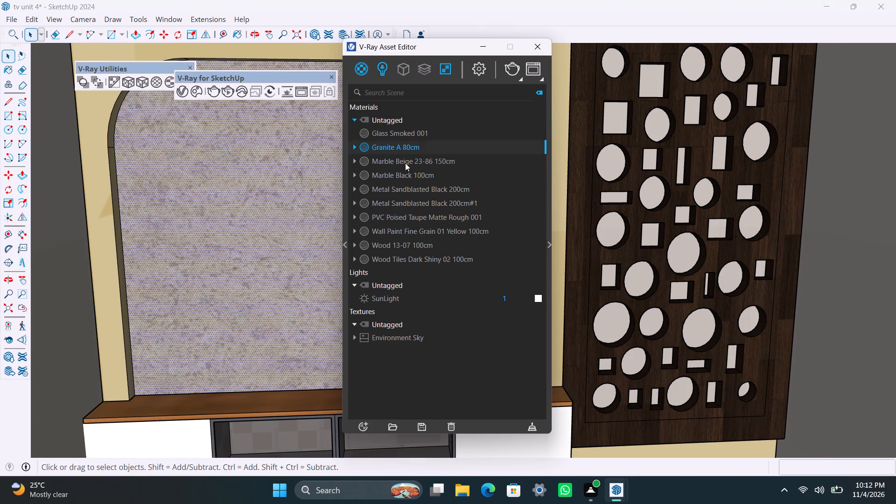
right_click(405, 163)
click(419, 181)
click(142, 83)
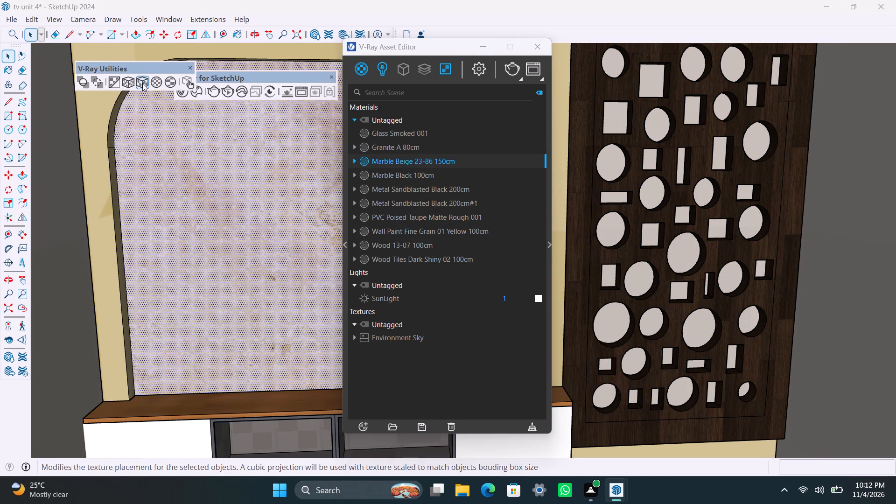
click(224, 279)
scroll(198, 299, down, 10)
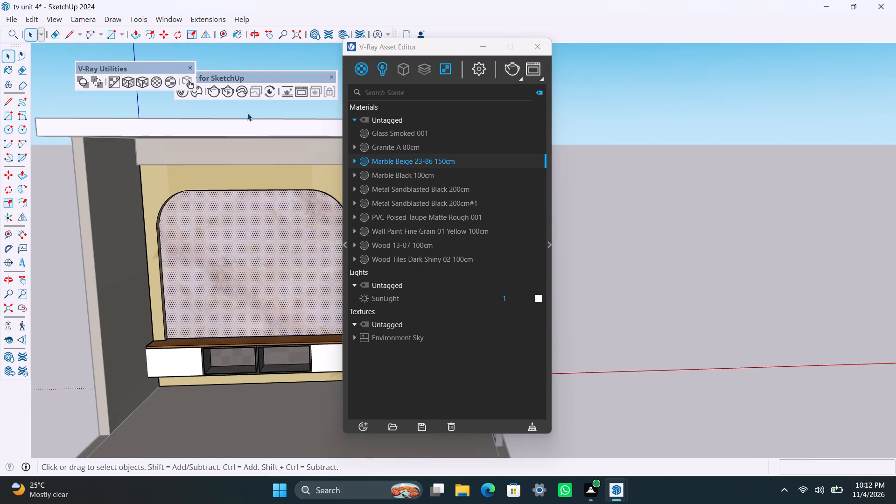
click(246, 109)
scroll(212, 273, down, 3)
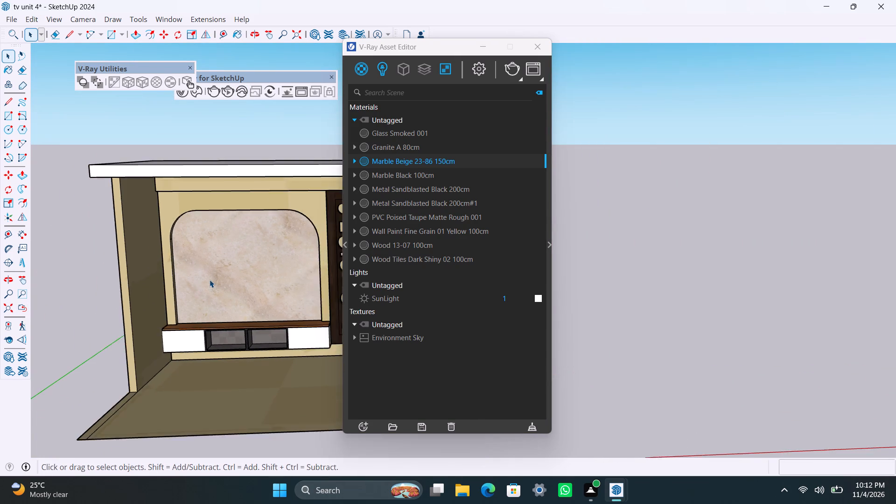
Browse the Stone materials in the Chaos Cosmos library for an alternative finish for the arched panel.
scroll(210, 280, up, 3)
click(237, 270)
scroll(292, 237, up, 2)
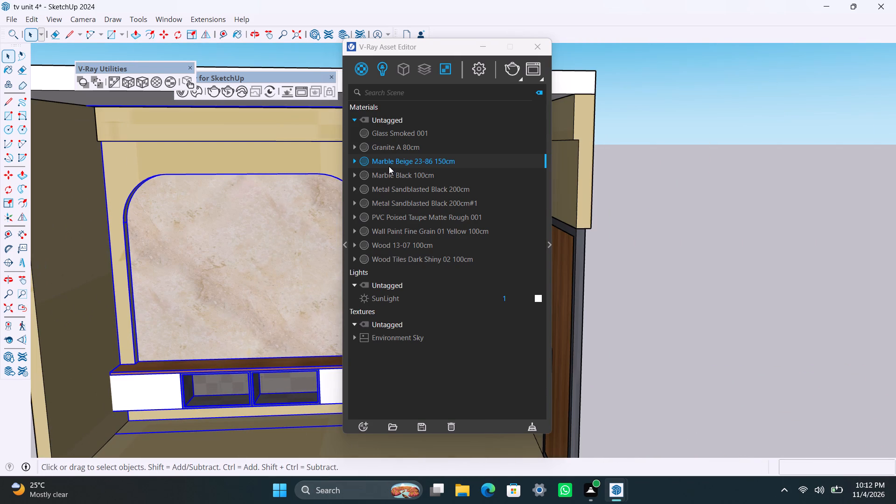
click(196, 95)
scroll(210, 309, down, 4)
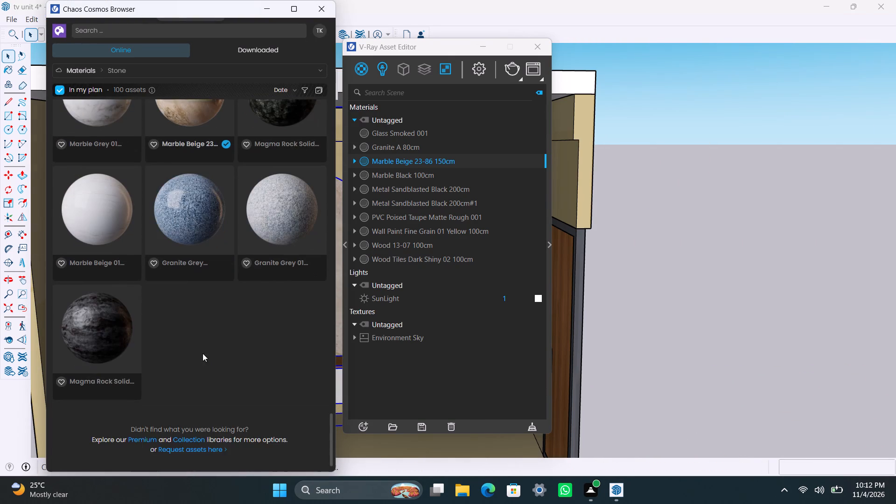
scroll(194, 336, up, 6)
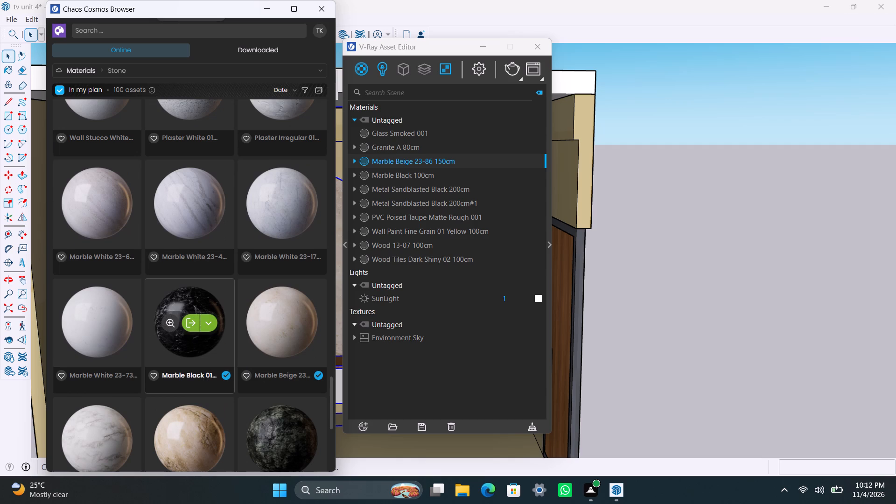
scroll(202, 336, up, 1)
scroll(202, 336, down, 2)
scroll(196, 283, down, 1)
scroll(192, 264, up, 8)
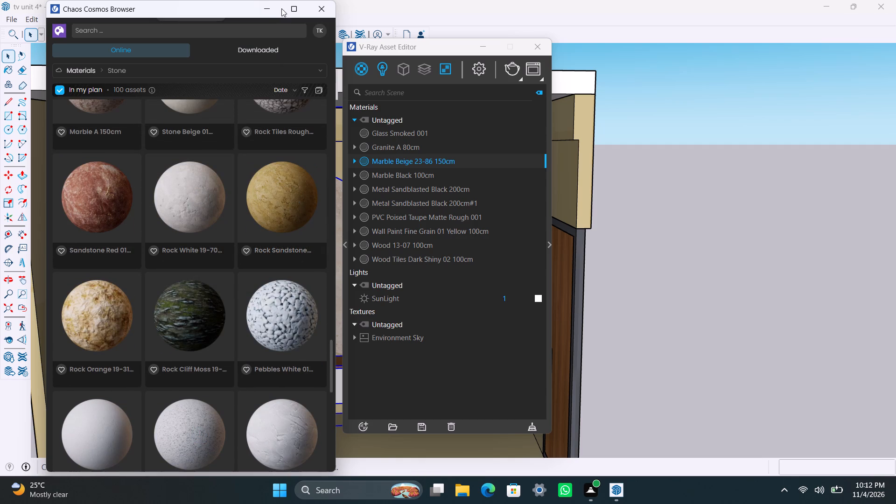
click(266, 8)
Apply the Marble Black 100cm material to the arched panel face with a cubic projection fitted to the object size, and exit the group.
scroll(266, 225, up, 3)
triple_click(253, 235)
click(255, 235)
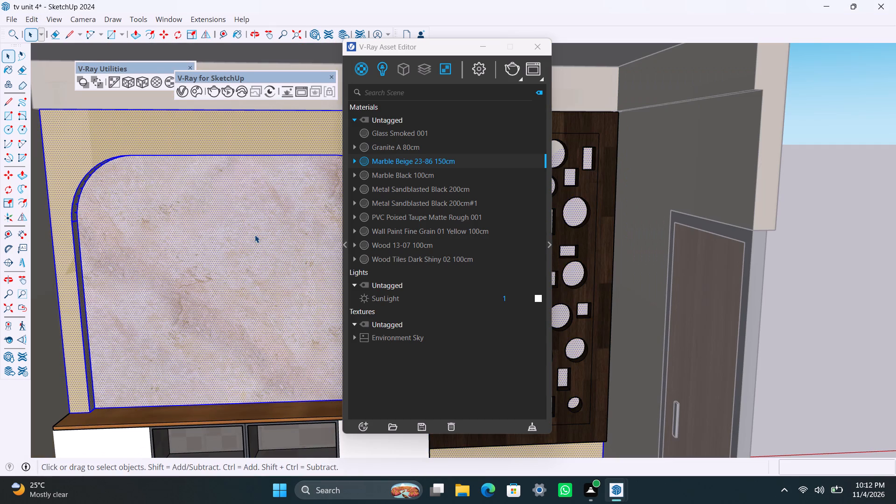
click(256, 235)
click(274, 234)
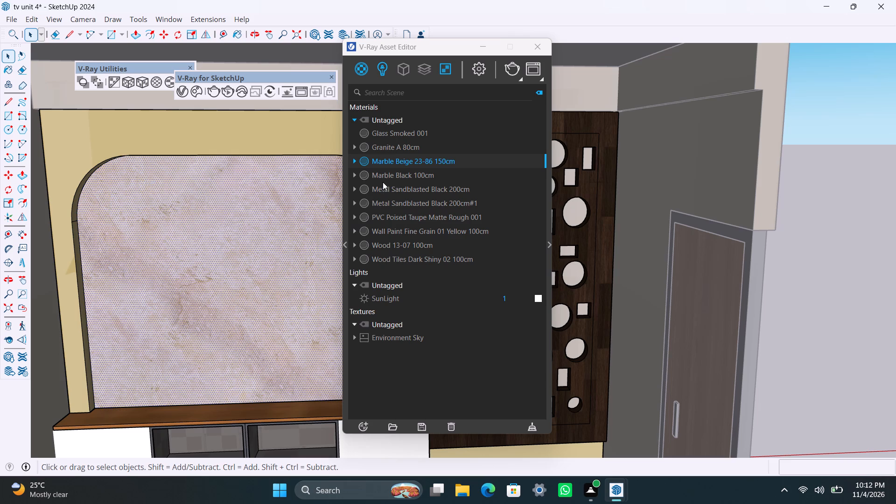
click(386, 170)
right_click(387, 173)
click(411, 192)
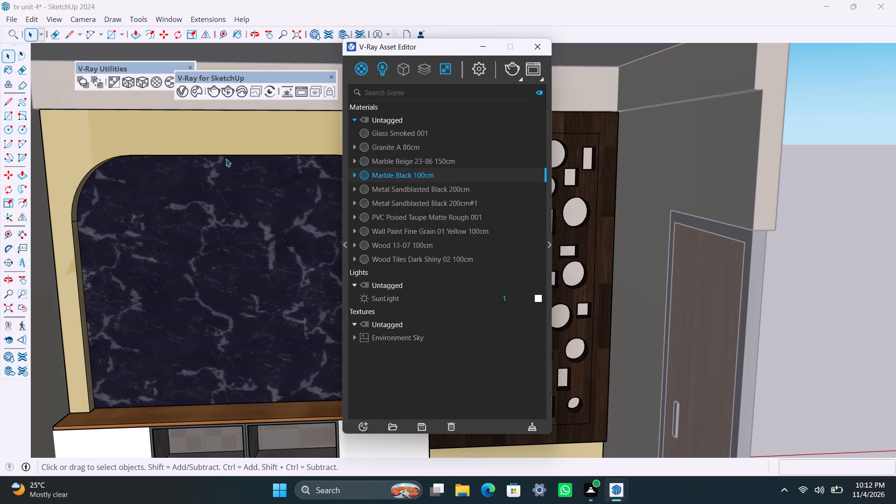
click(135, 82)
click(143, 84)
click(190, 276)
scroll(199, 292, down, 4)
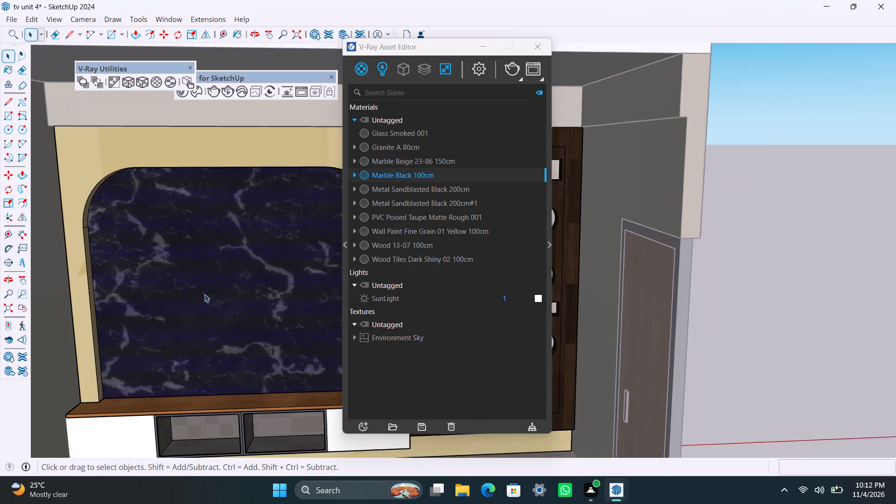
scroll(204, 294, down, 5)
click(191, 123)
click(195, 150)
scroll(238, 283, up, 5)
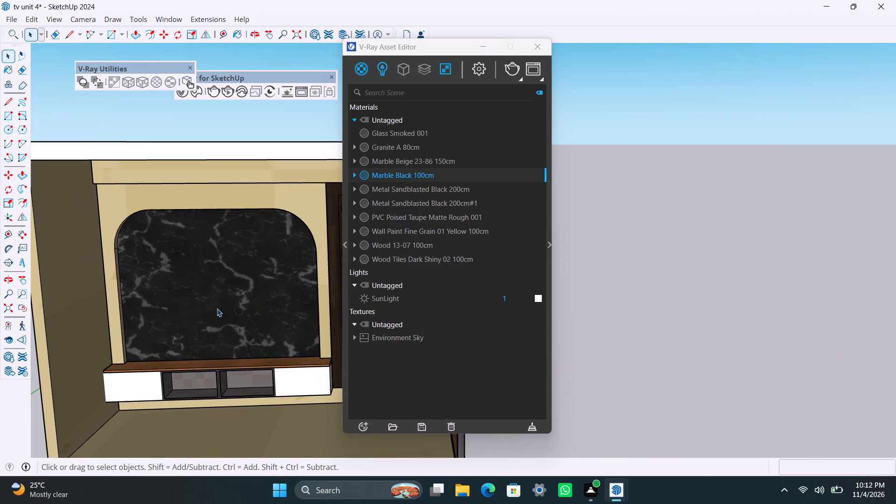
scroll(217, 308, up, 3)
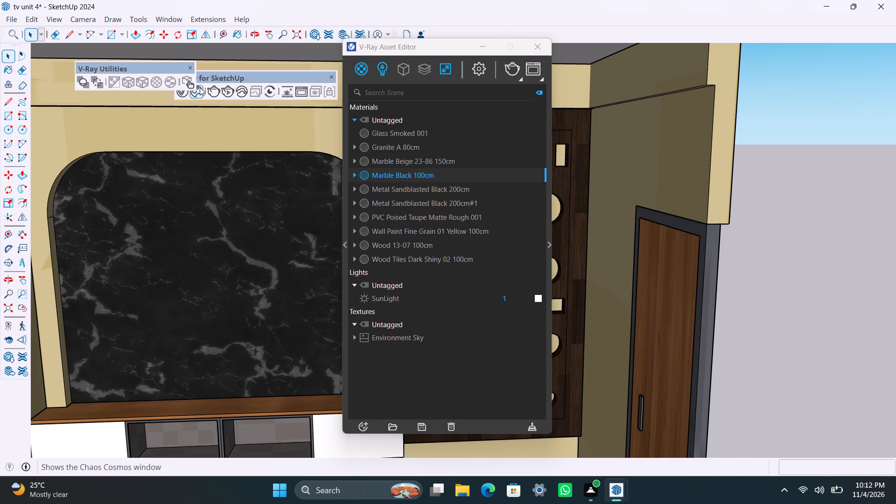
Find the Marble White 100cm material in the Cosmos Stone category and import it into the scene.
click(200, 87)
scroll(180, 300, up, 16)
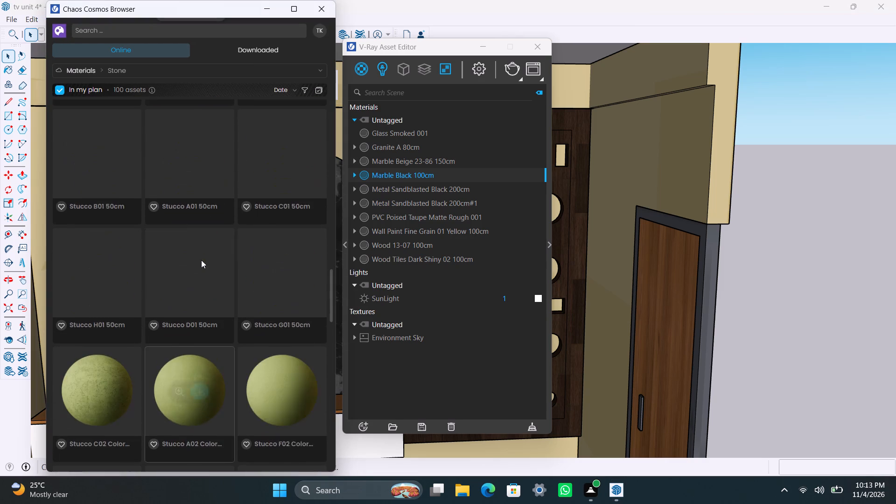
scroll(201, 260, up, 17)
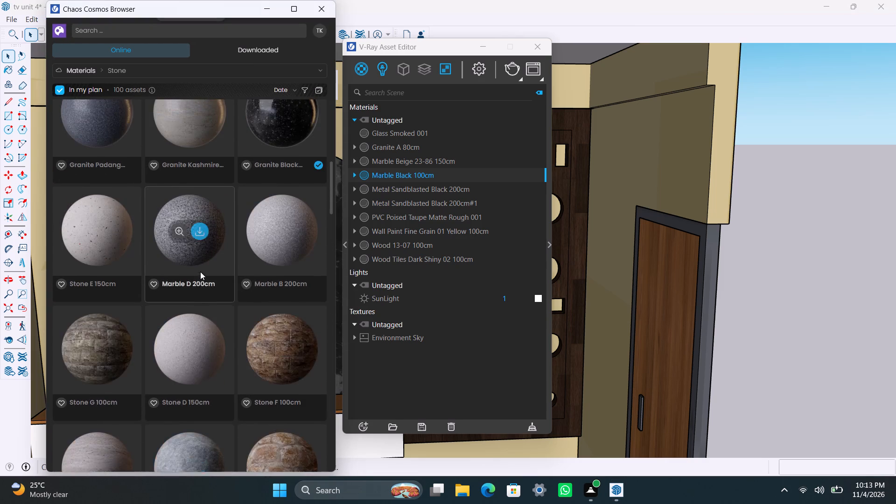
scroll(200, 272, up, 8)
scroll(200, 272, down, 3)
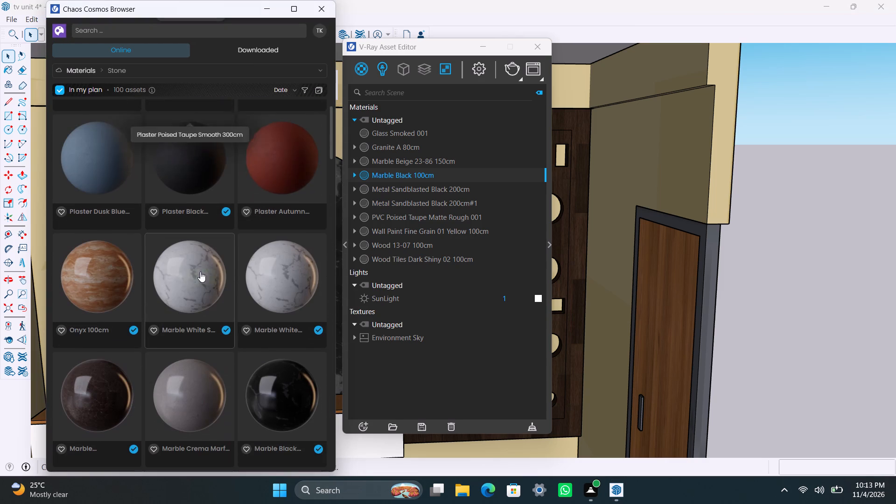
click(281, 277)
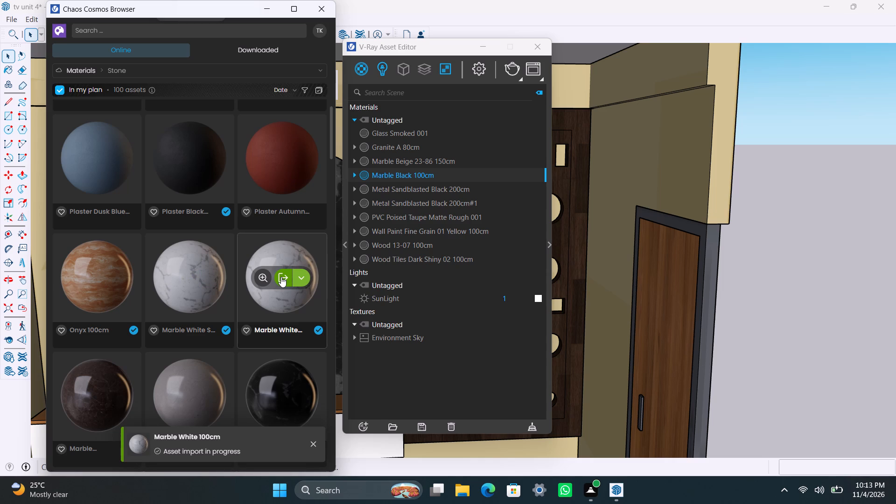
click(264, 0)
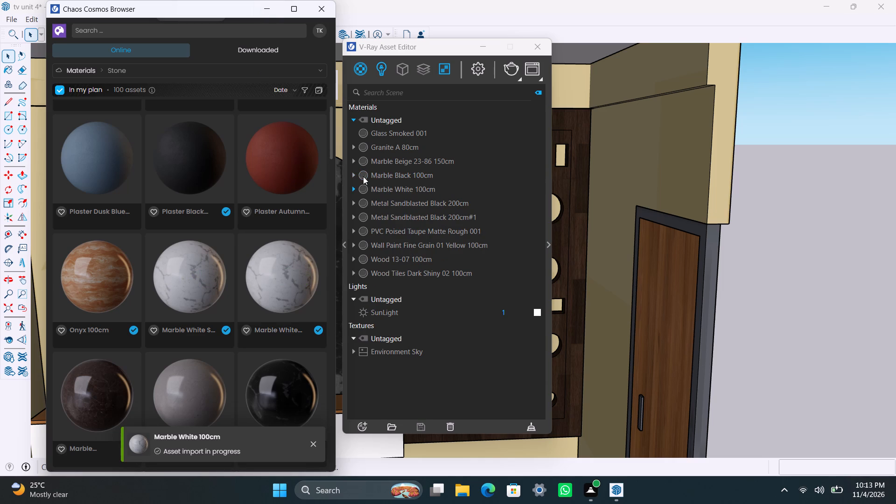
click(272, 8)
Apply the Marble White 100cm material to the arched panel face with a cubic projection fitted to the object size, and exit the group.
click(229, 246)
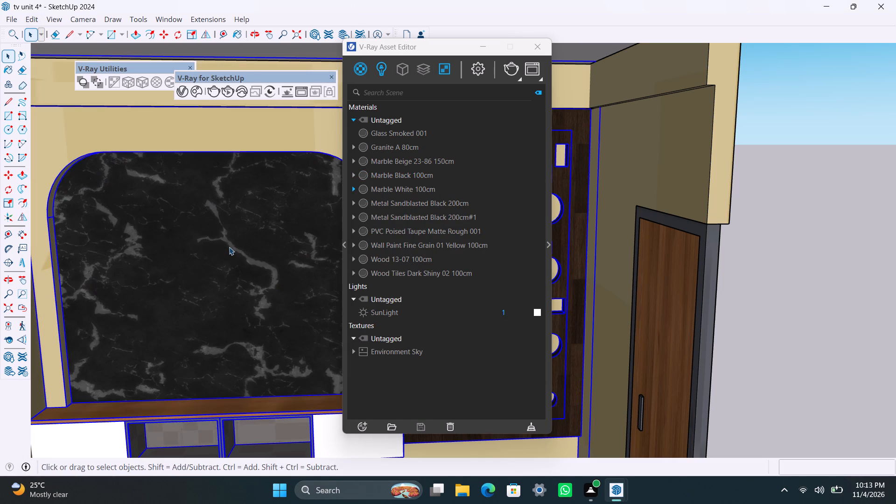
triple_click(230, 246)
double_click(230, 246)
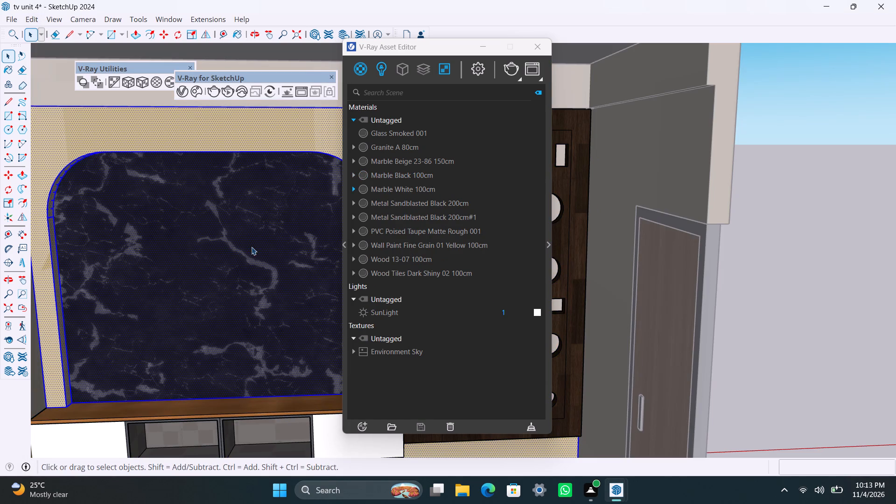
click(252, 247)
click(387, 189)
right_click(386, 189)
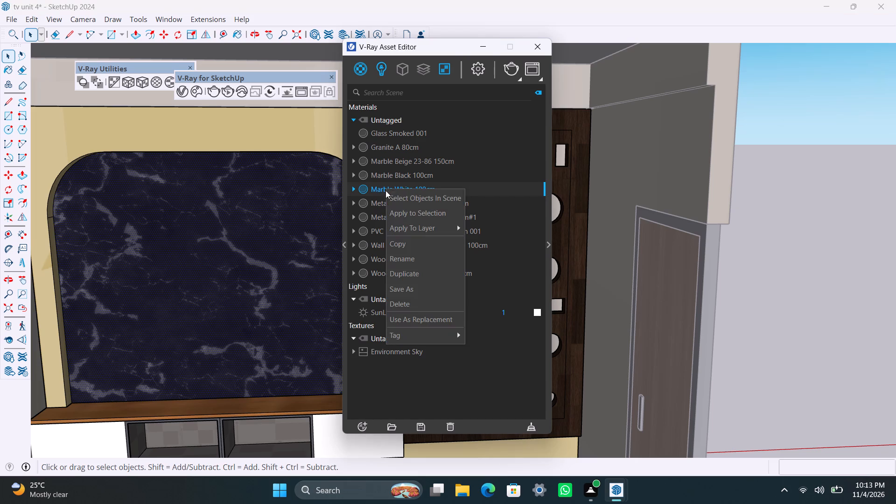
click(406, 208)
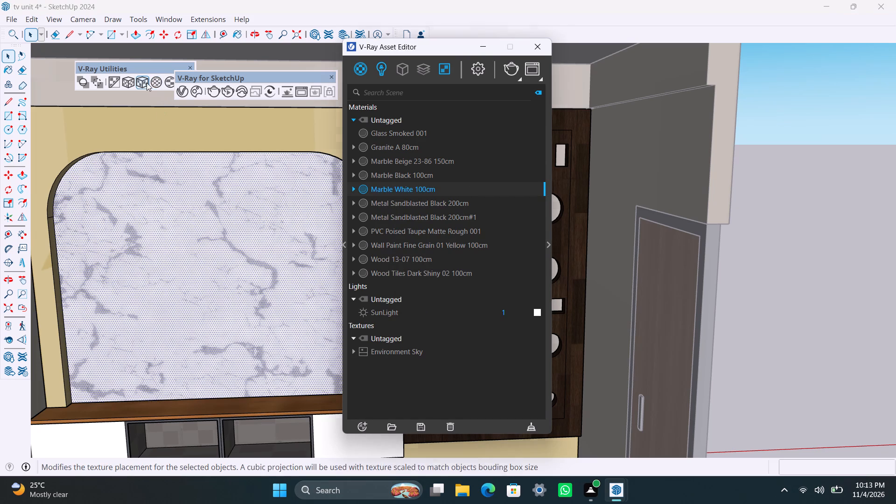
click(147, 83)
scroll(210, 310, down, 6)
click(131, 133)
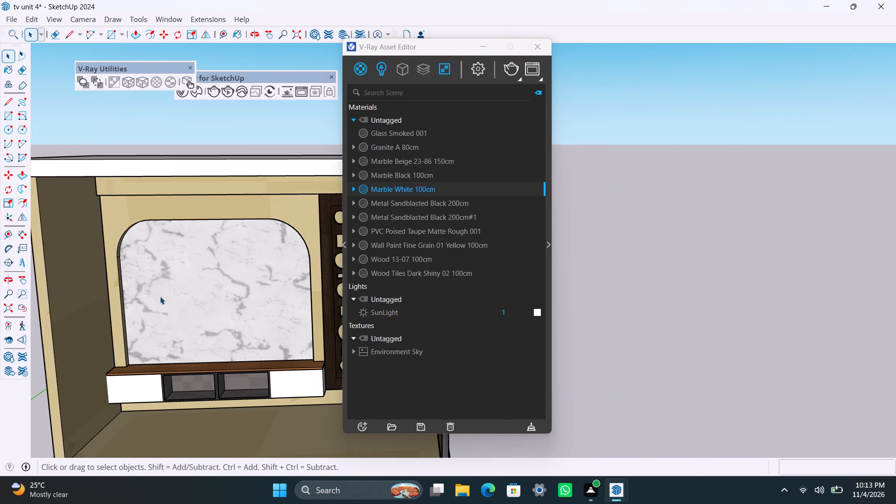
Download the Wood Light 08 200cm material from the Cosmos Wood category and import it into the scene.
scroll(180, 323, down, 2)
middle_drag(208, 325, 228, 279)
scroll(168, 322, up, 6)
click(154, 339)
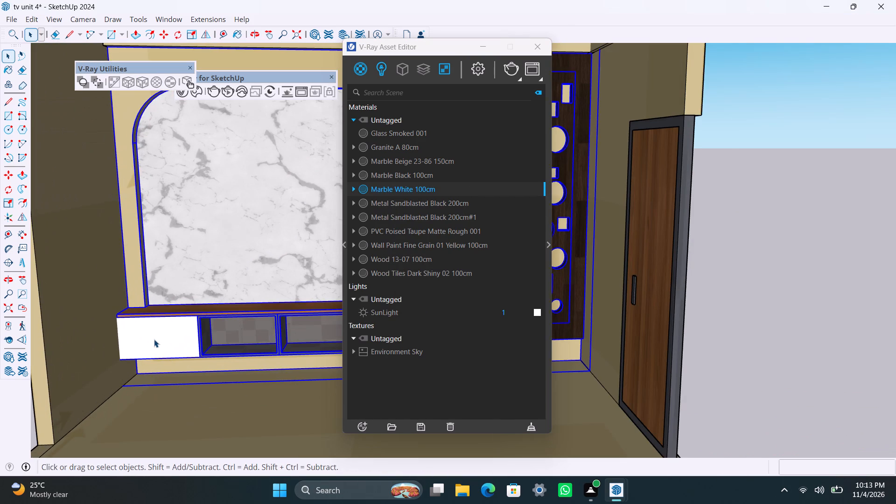
click(200, 93)
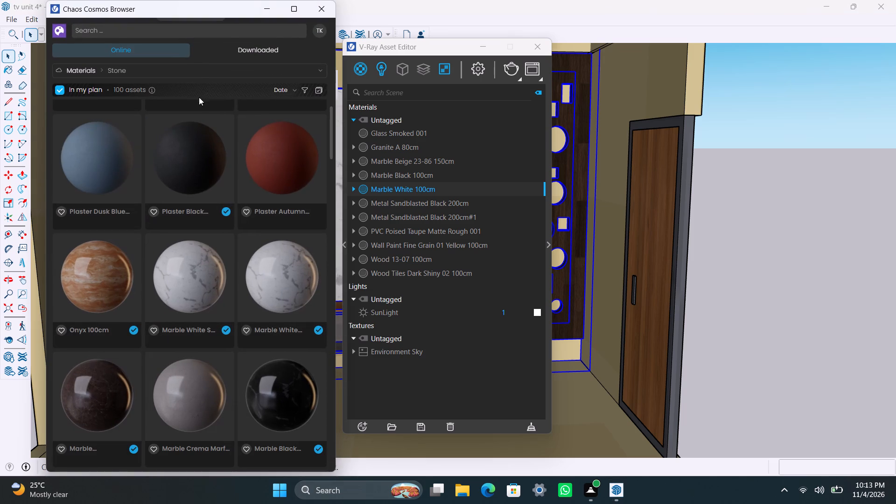
click(178, 66)
click(105, 403)
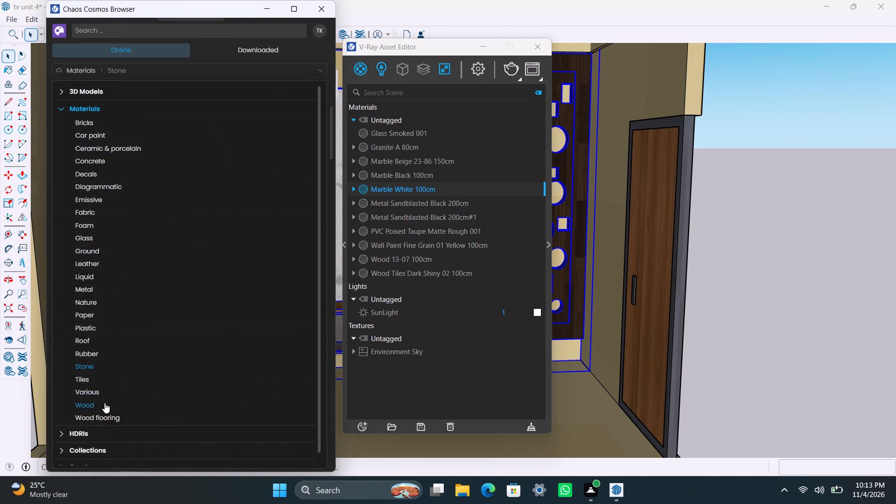
scroll(207, 370, down, 4)
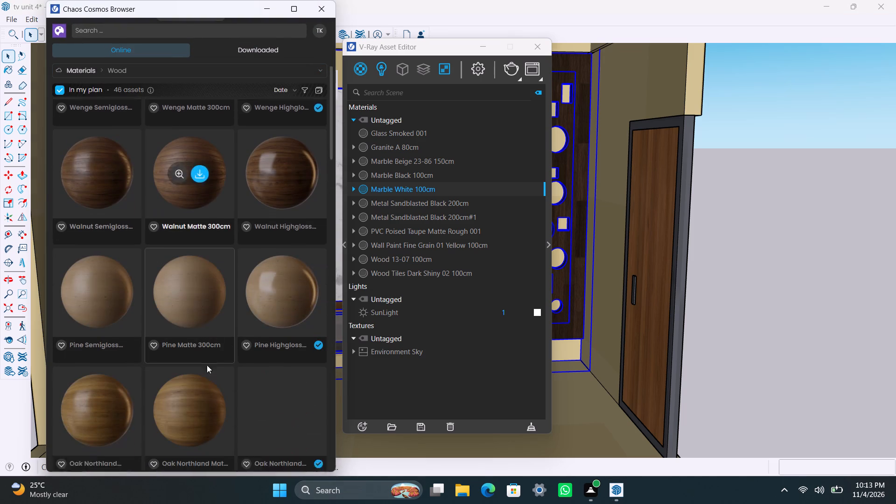
scroll(262, 276, down, 4)
scroll(180, 350, down, 5)
scroll(227, 333, down, 4)
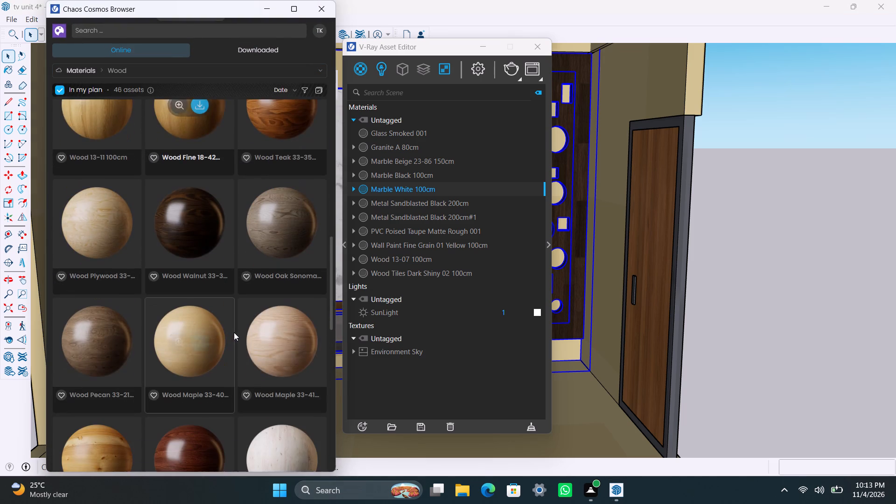
scroll(231, 342, down, 4)
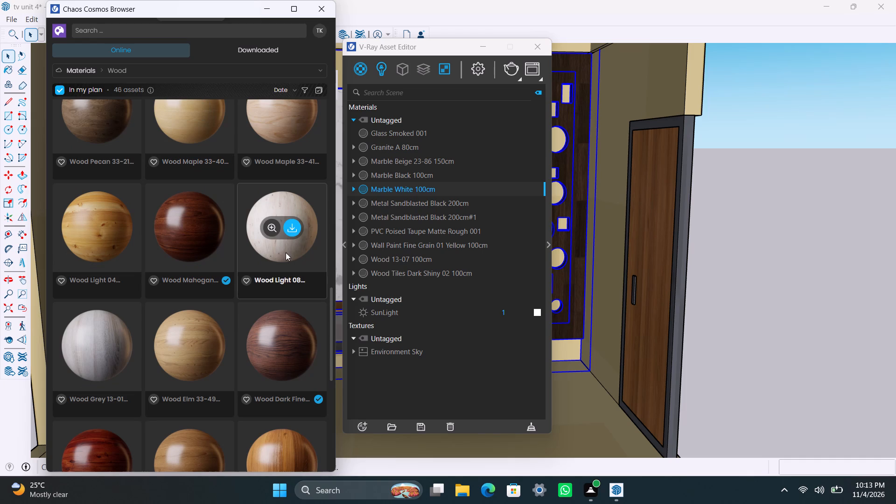
click(292, 228)
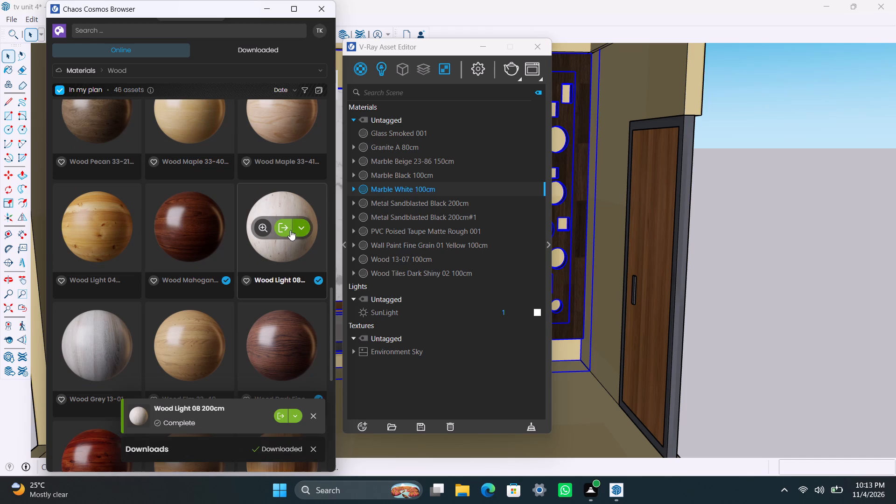
click(287, 230)
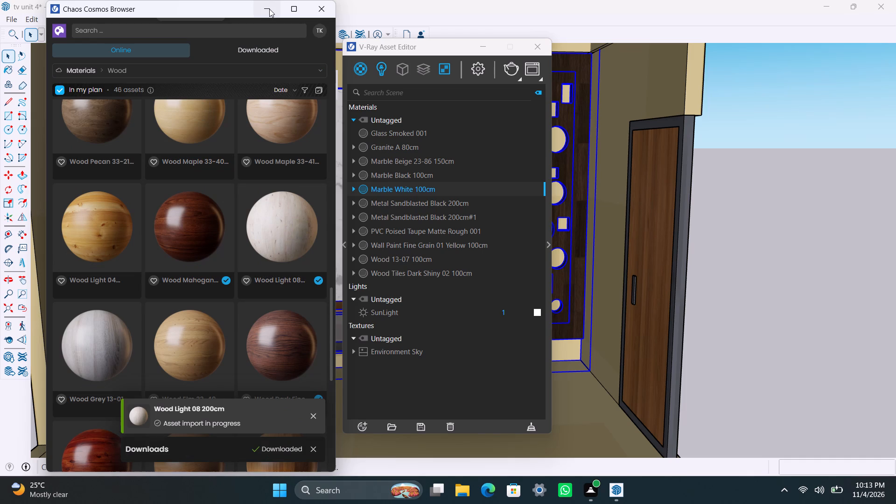
click(269, 9)
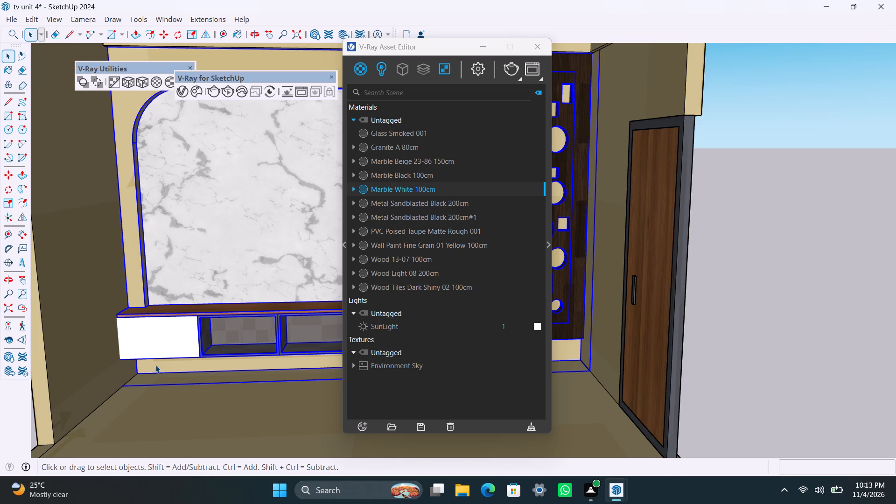
Apply the Wood Light 08 200cm material to the TV cabinet's left drawer front with a cubic projection fitted to the object size.
scroll(146, 364, up, 2)
triple_click(151, 336)
click(153, 335)
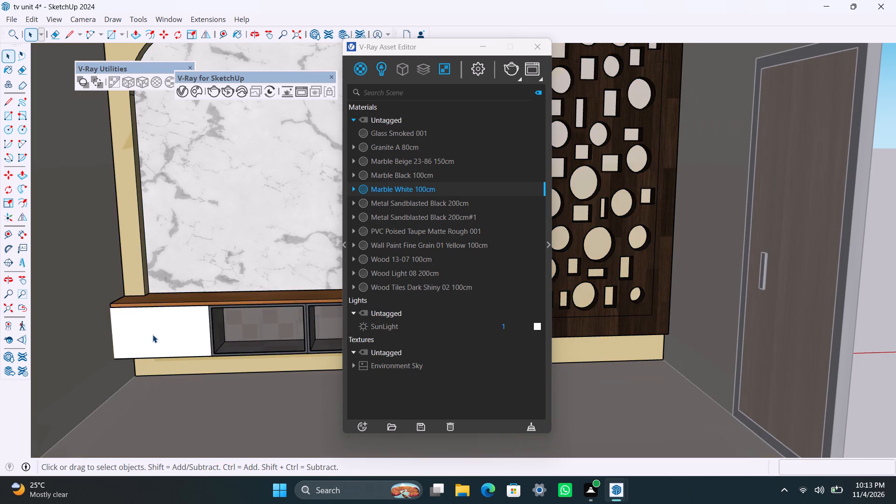
click(152, 335)
click(144, 329)
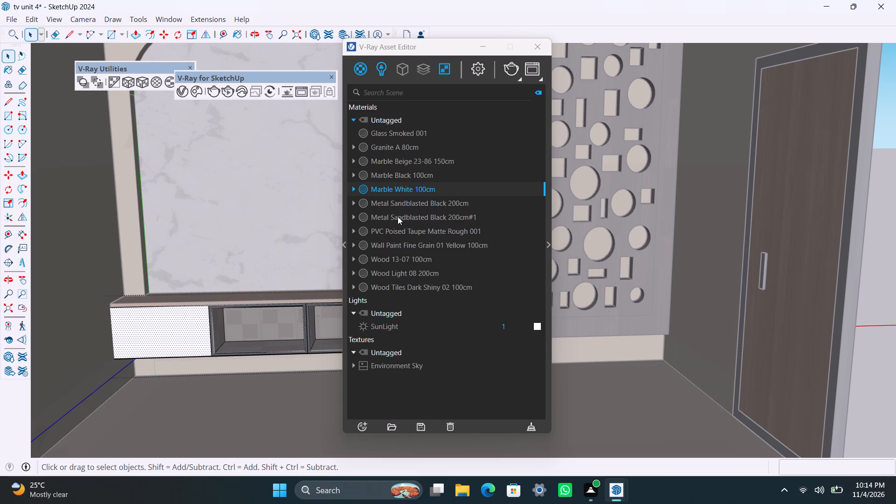
click(409, 274)
right_click(409, 273)
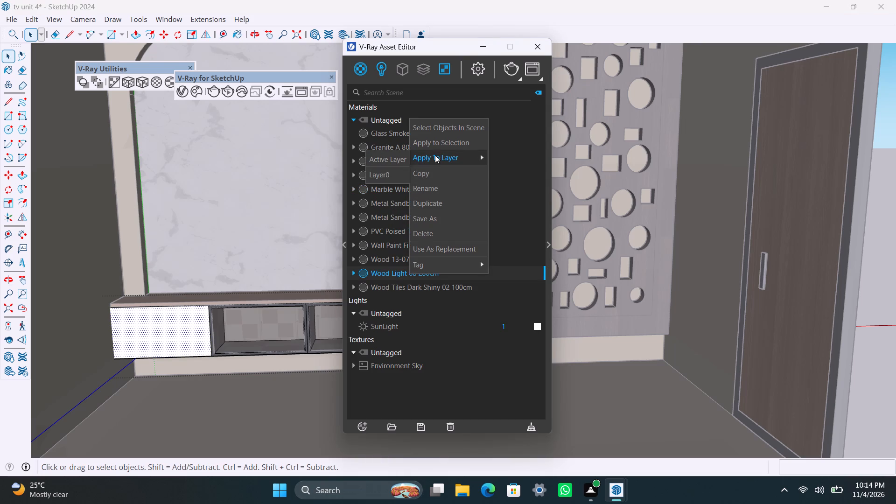
click(436, 145)
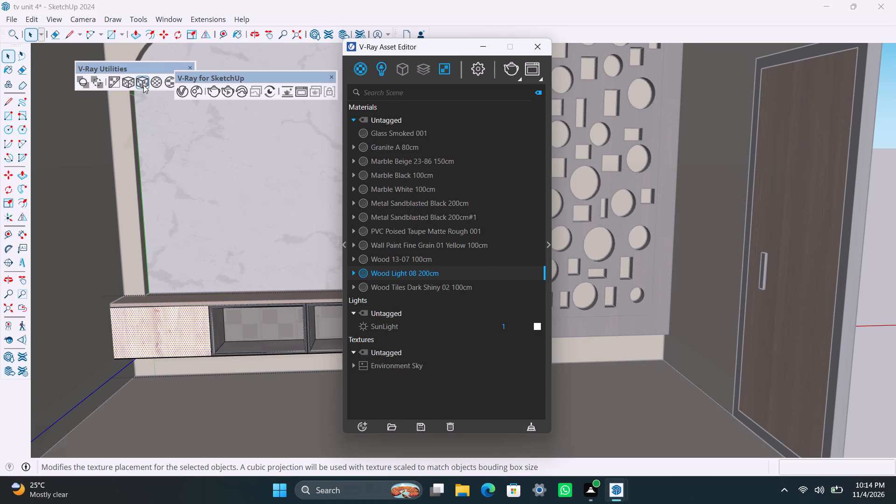
click(144, 85)
Apply the Wood Light 08 200cm material to the TV cabinet's right drawer front with a cubic projection fitted to the object size.
scroll(213, 412, down, 2)
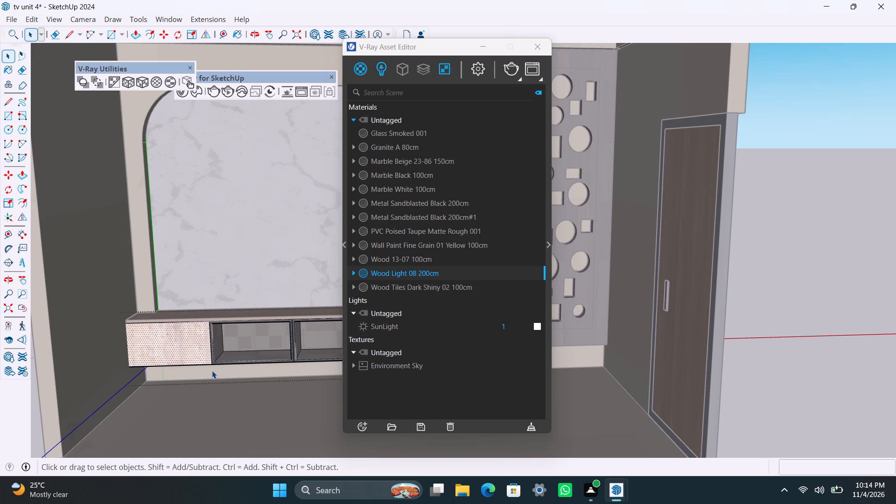
scroll(229, 329, down, 4)
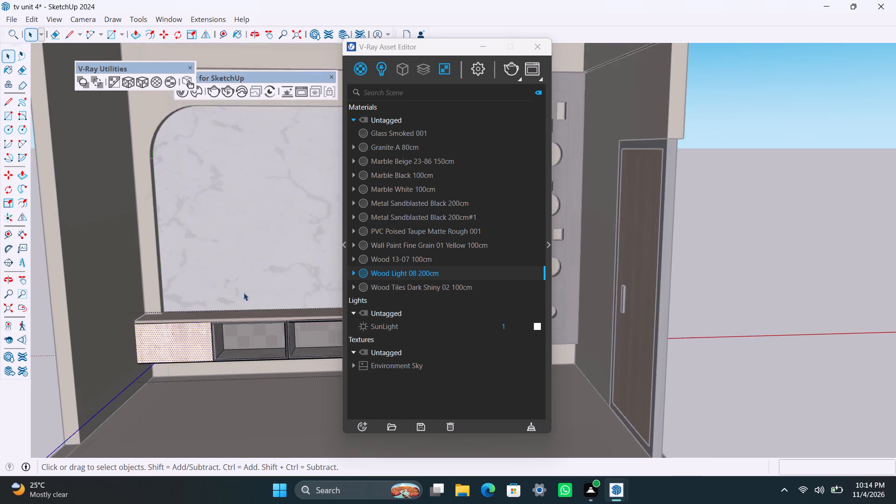
shift+middle_drag(278, 350, 147, 380)
shift+scroll(147, 380, down, 1)
scroll(249, 367, up, 4)
click(238, 364)
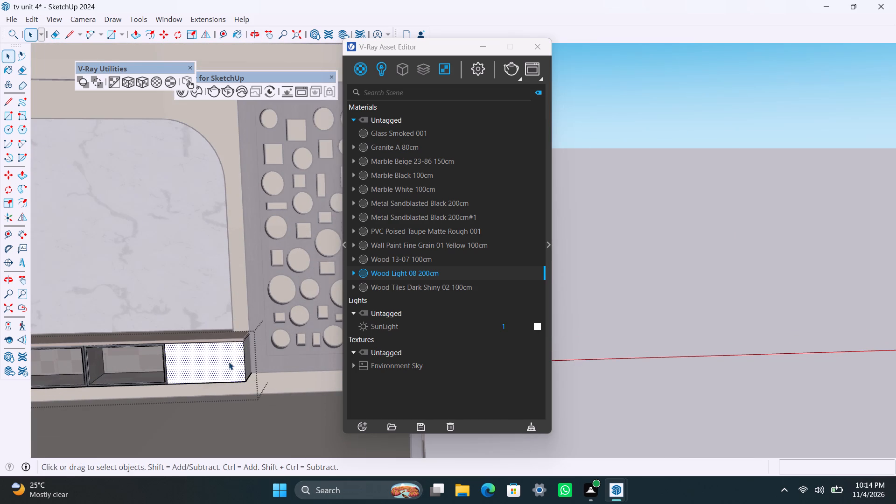
click(229, 362)
right_click(391, 274)
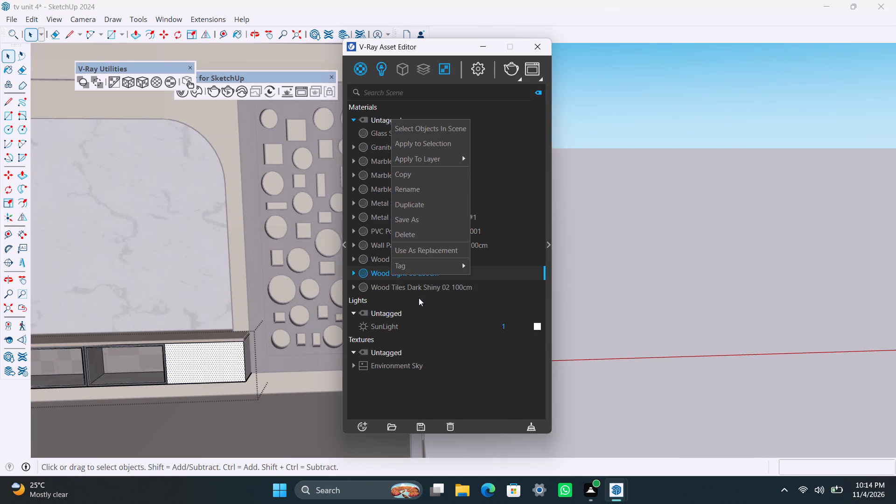
click(439, 145)
click(147, 86)
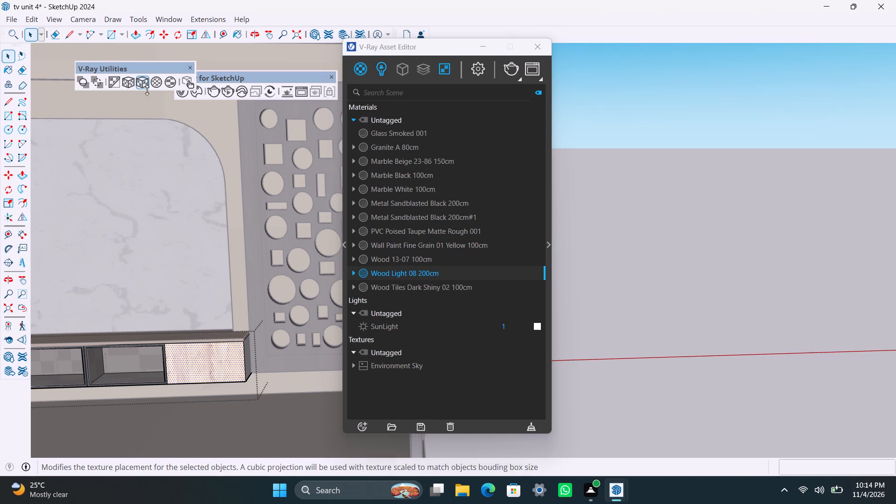
Apply the Wood Light 08 200cm material to the TV cabinet's right end face with a fitted cubic projection, and exit the group.
scroll(213, 329, up, 2)
middle_drag(239, 376, 168, 381)
scroll(281, 364, up, 6)
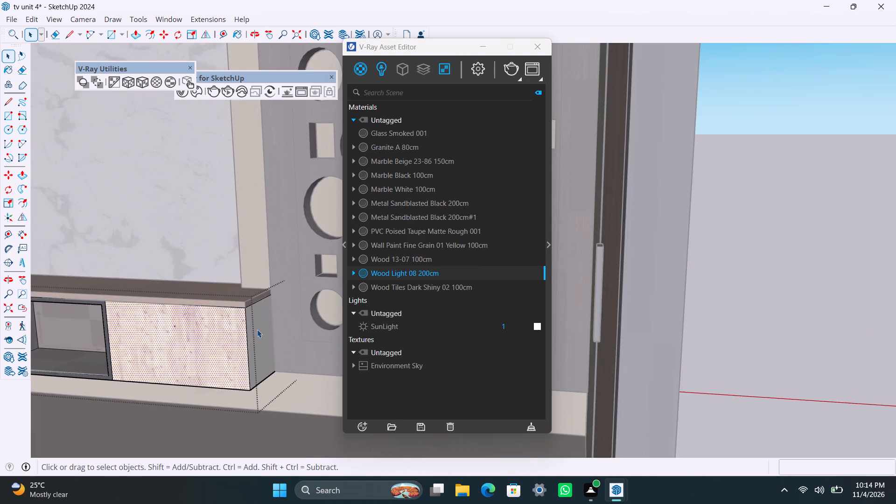
scroll(258, 329, up, 1)
click(260, 331)
right_click(379, 270)
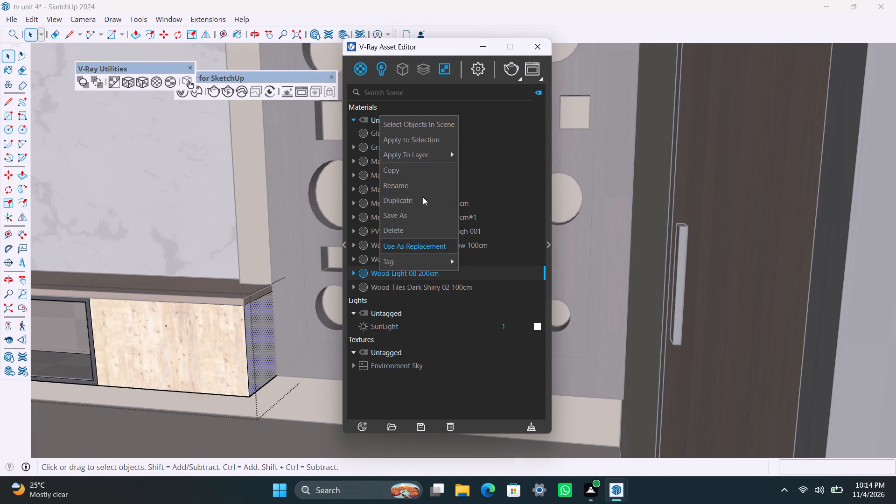
click(435, 139)
drag(147, 80, 146, 88)
scroll(188, 285, down, 3)
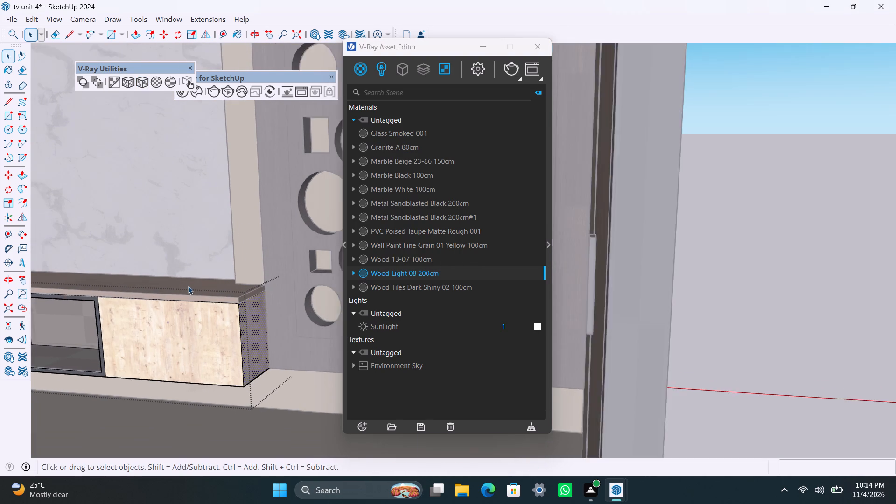
scroll(188, 286, down, 4)
middle_drag(166, 358, 354, 327)
click(162, 355)
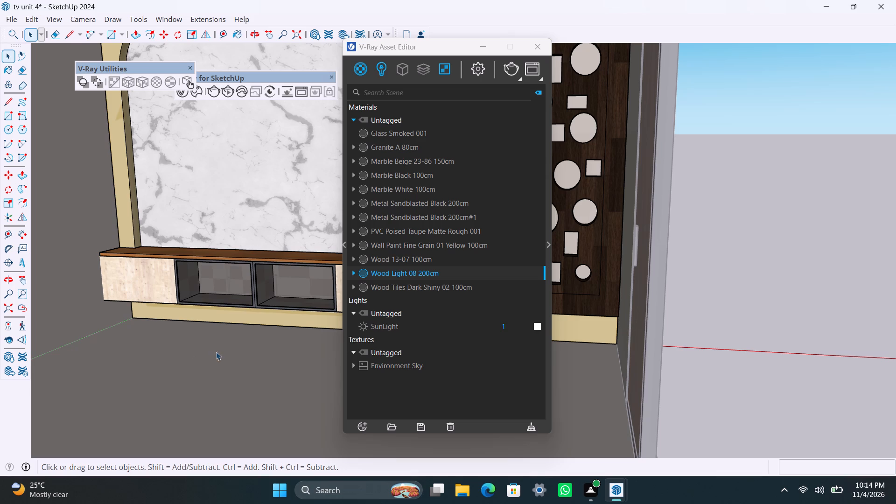
click(807, 256)
Save the "tv unit 4" model.
scroll(158, 373, down, 8)
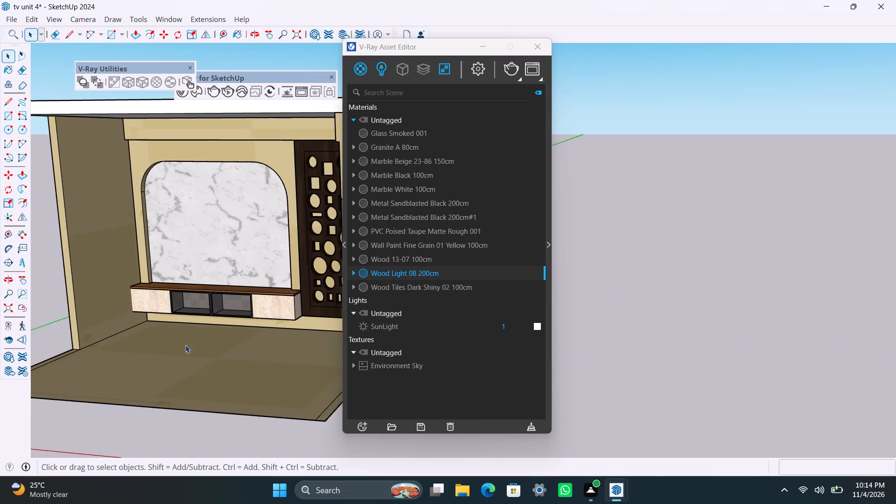
middle_drag(191, 347, 272, 338)
key(ctrl+s)
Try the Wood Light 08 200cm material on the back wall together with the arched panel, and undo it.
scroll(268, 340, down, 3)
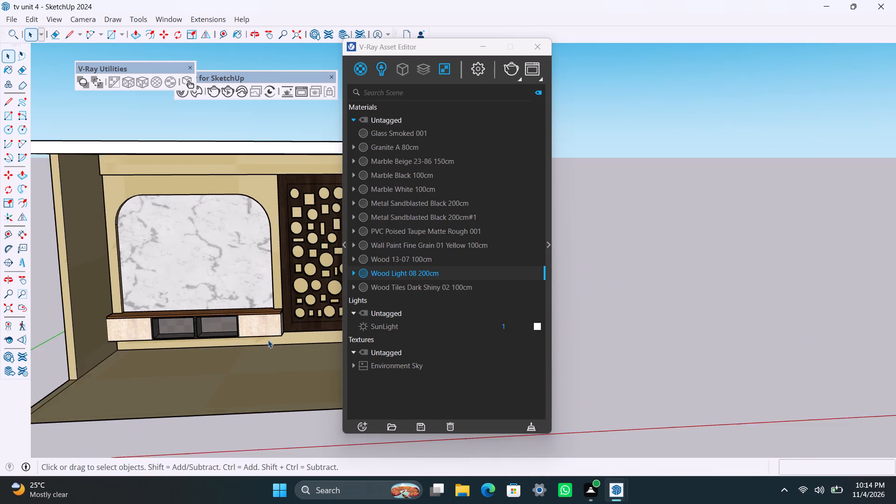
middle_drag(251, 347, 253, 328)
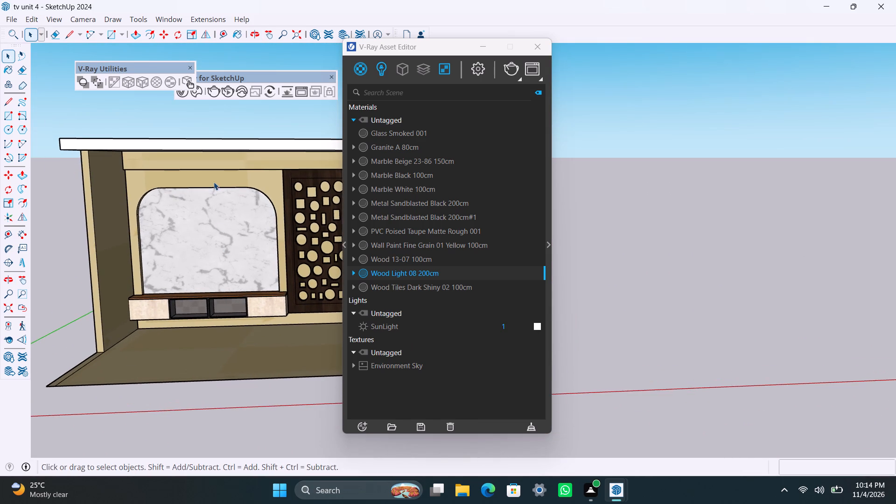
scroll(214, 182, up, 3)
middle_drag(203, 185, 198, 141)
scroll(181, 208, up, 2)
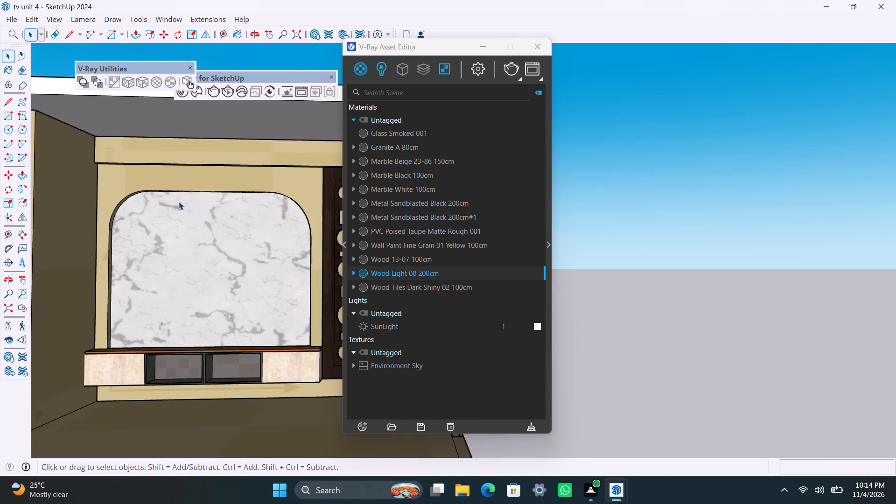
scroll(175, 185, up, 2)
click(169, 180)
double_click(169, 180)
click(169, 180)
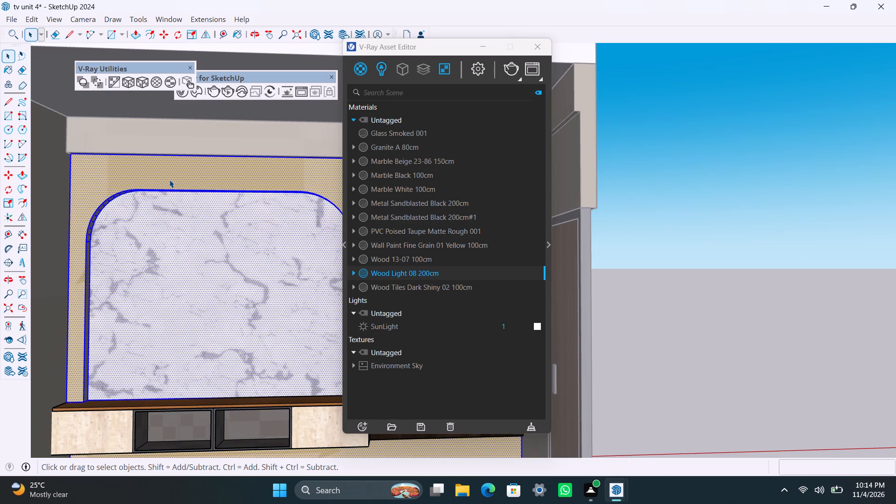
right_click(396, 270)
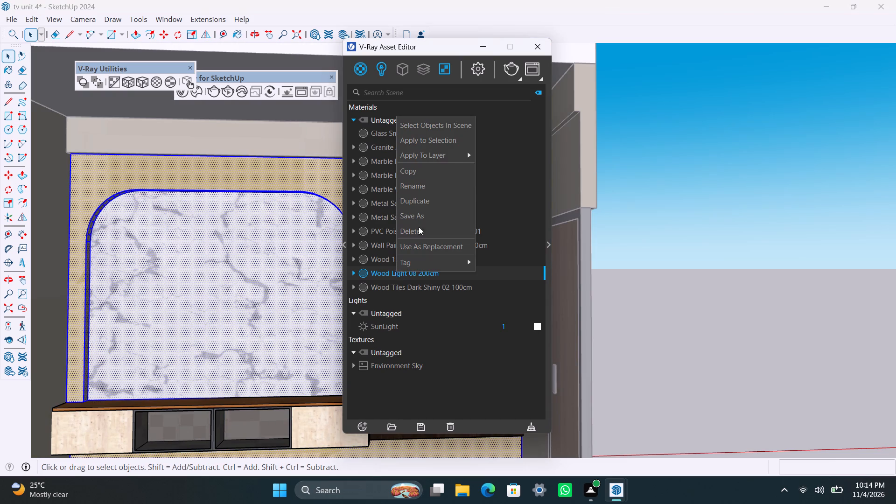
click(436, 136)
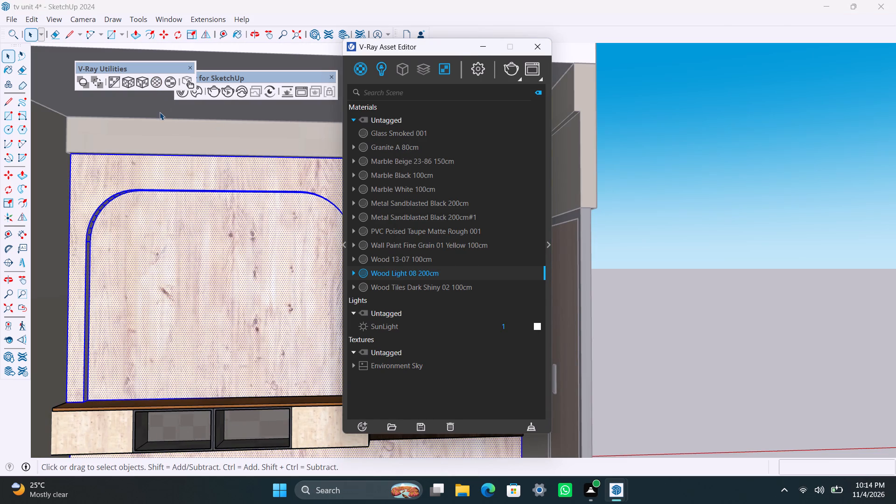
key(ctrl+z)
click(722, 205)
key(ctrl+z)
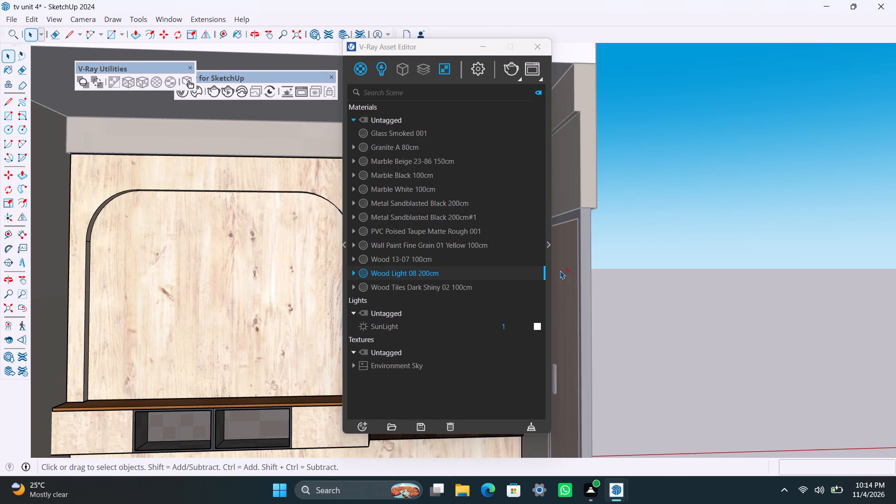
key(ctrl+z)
Apply the Wood Light 08 200cm material to only the back wall face around the arch with a fitted cubic projection, and exit the group.
triple_click(155, 179)
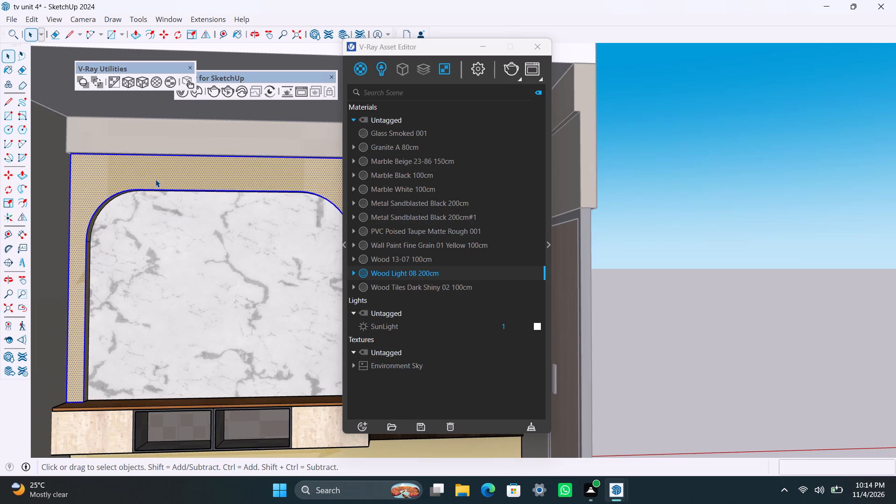
click(155, 179)
shift+click(171, 245)
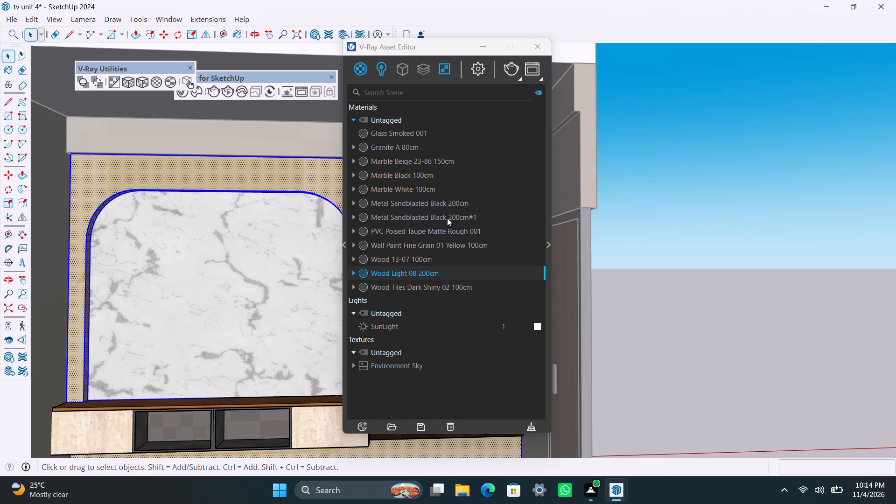
right_click(427, 275)
click(452, 143)
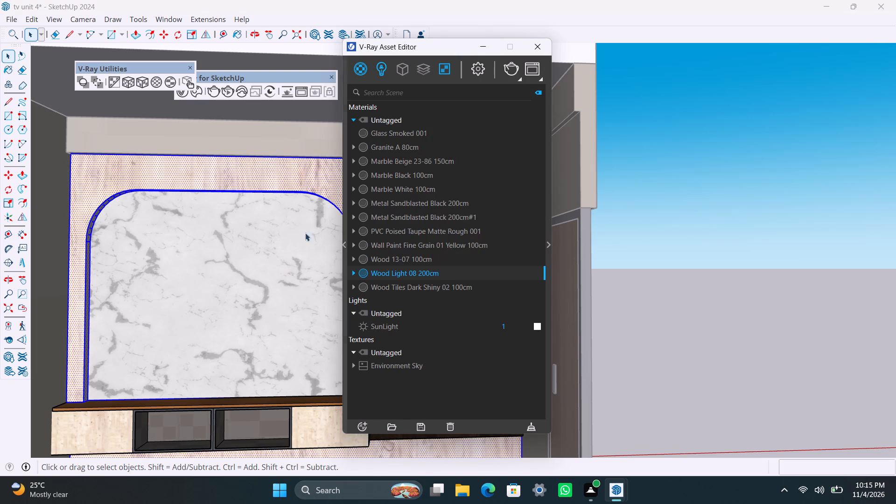
click(139, 84)
click(726, 196)
scroll(242, 276, down, 6)
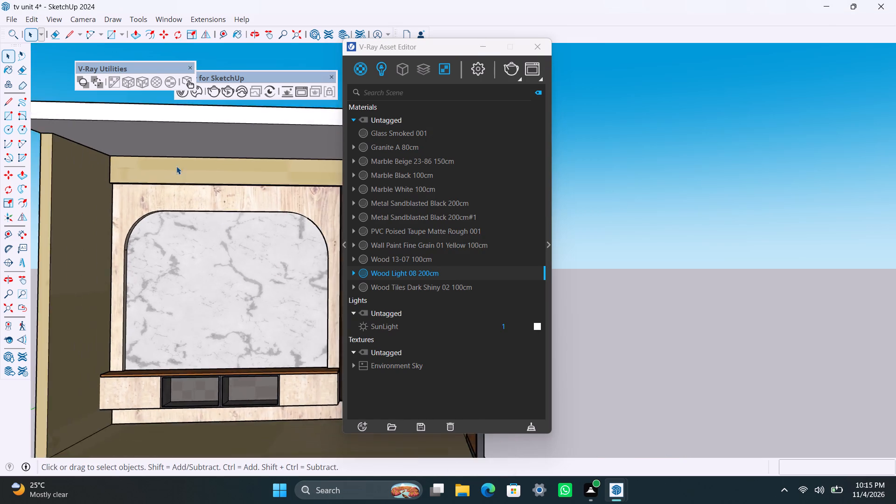
scroll(176, 166, down, 2)
click(696, 257)
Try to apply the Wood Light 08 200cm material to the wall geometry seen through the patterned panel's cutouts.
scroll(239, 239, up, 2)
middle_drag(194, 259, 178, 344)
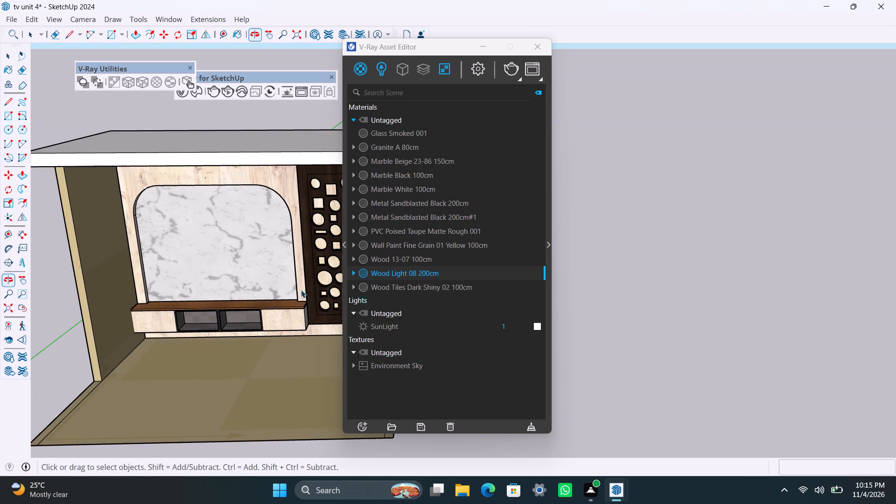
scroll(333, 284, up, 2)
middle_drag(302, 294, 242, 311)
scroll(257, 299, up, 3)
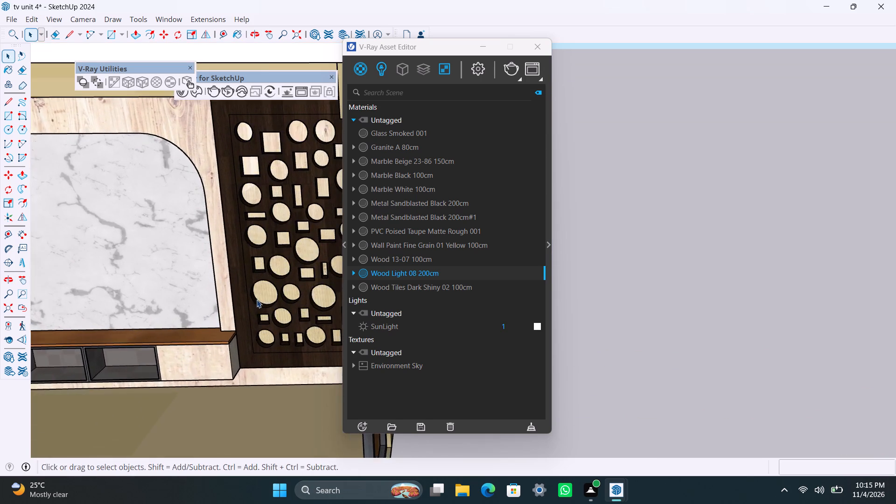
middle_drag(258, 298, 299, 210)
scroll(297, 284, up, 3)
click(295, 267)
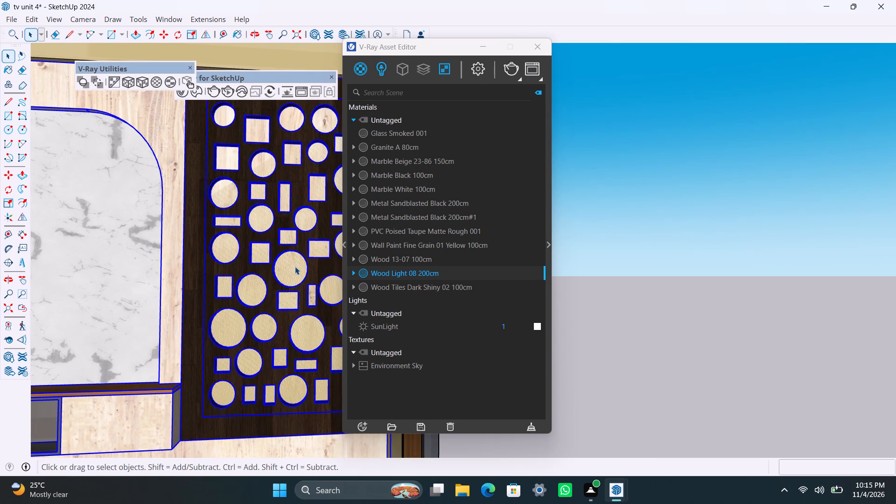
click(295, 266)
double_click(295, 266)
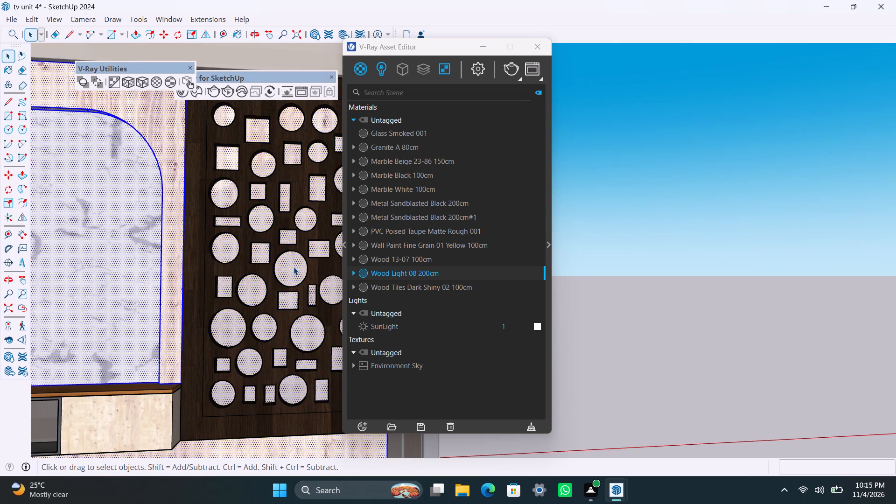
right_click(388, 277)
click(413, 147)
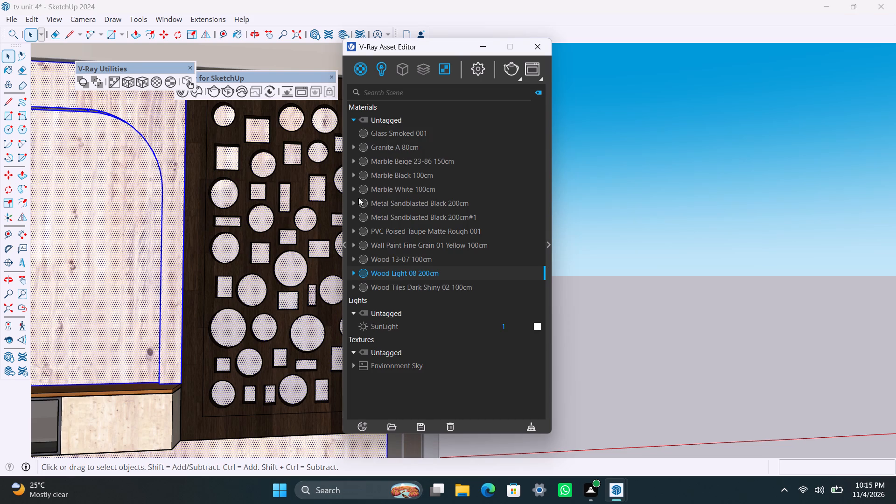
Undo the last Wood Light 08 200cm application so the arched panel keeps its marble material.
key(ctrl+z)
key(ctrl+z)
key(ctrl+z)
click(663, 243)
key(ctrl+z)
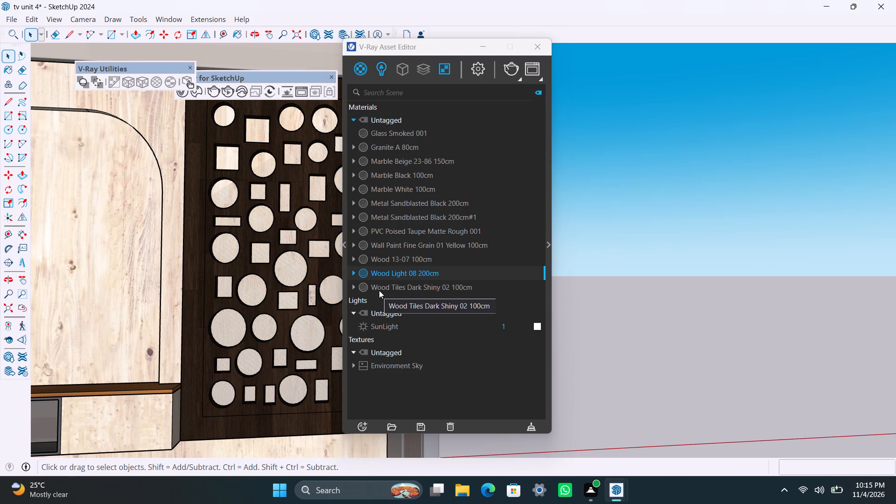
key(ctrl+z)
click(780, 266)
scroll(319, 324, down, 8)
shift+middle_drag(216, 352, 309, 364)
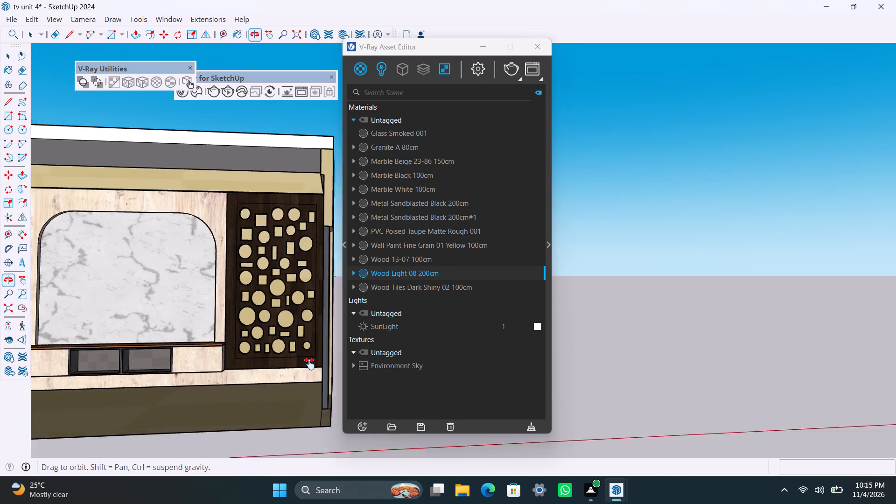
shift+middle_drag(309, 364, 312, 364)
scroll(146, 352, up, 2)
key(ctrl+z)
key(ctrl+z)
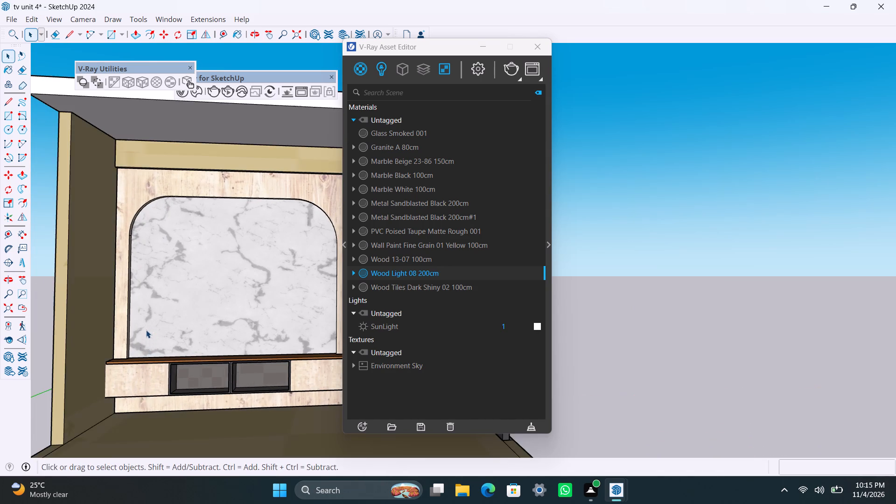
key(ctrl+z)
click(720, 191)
Undo the Wood Light 08 200cm application on the back wall around the arch and exit the group.
scroll(212, 340, down, 4)
shift+middle_drag(262, 331, 216, 345)
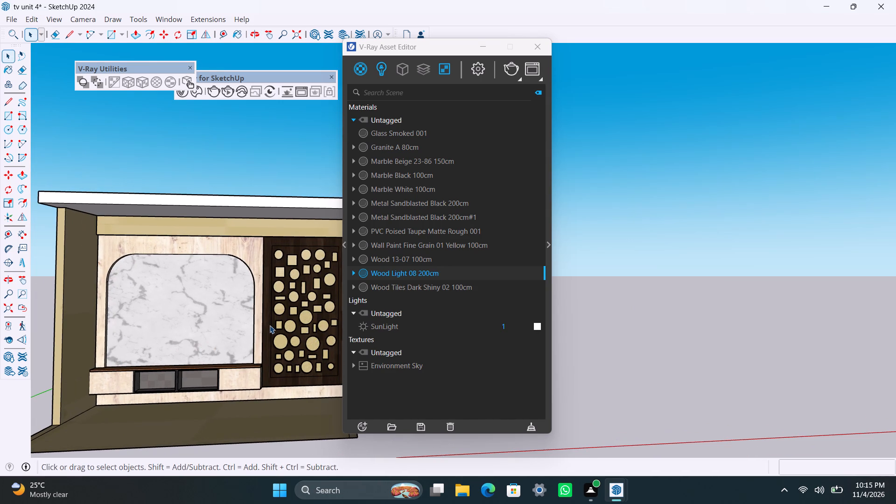
scroll(181, 236, up, 2)
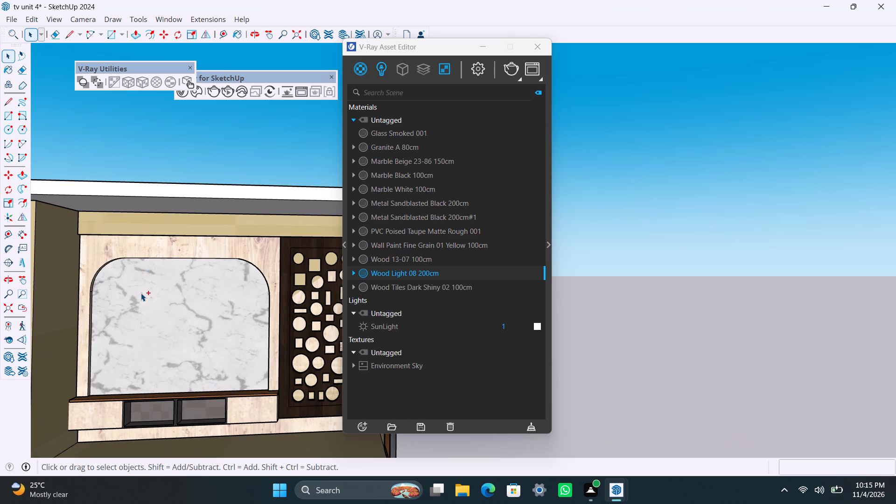
key(ctrl+z)
key(ctrl+z)
key(ctrl+z)
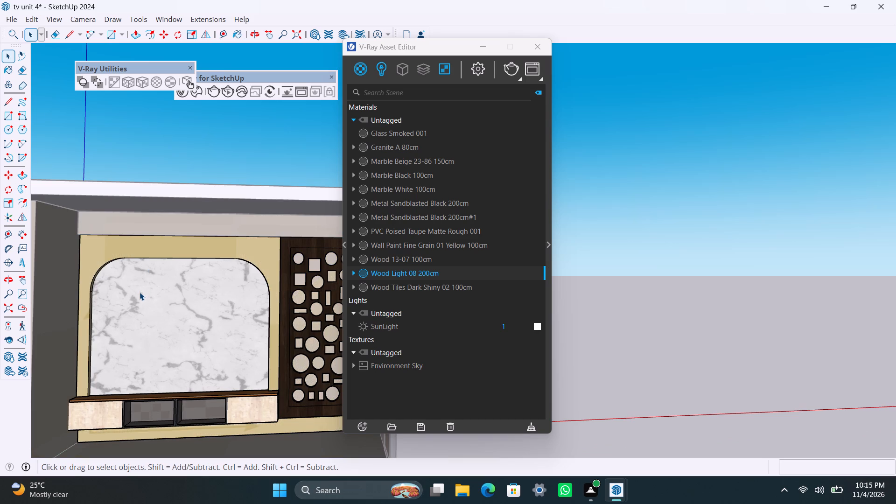
click(685, 254)
Apply the Marble Black 100cm material to only the arched panel face with a fitted cubic projection, and exit the group.
scroll(214, 308, down, 2)
middle_drag(217, 356, 200, 357)
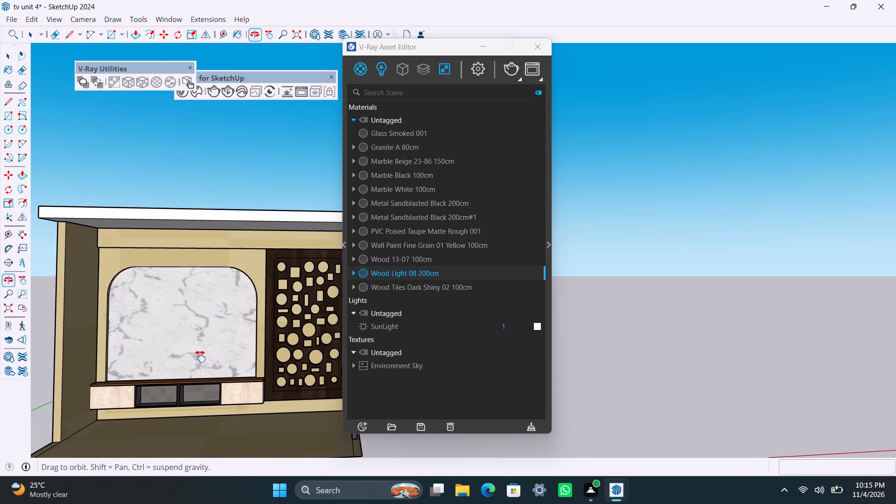
middle_drag(200, 357, 167, 350)
shift+middle_click(167, 350)
scroll(231, 343, up, 4)
shift+middle_drag(233, 357, 325, 336)
scroll(210, 344, down, 4)
scroll(199, 315, up, 2)
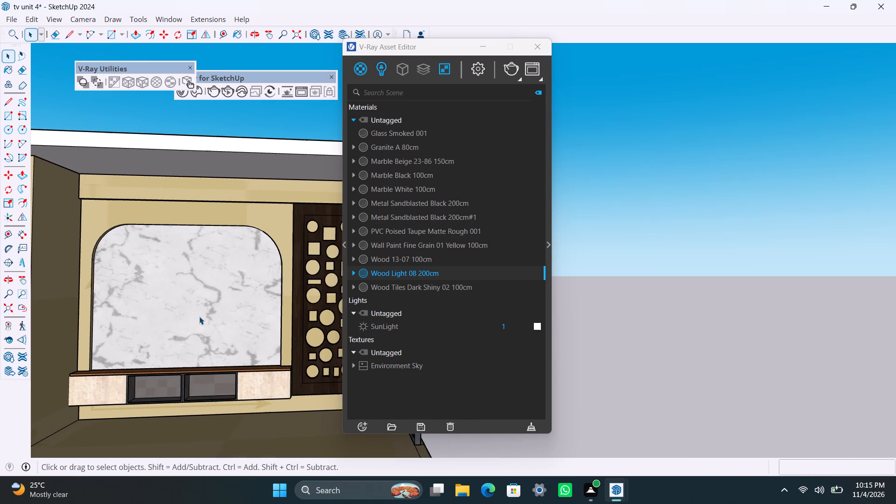
shift+middle_drag(199, 317, 185, 328)
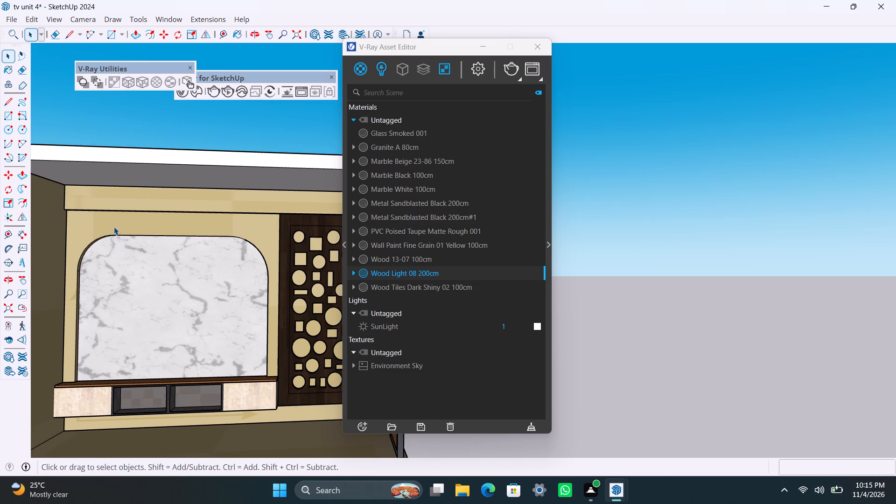
click(114, 300)
click(119, 298)
click(122, 296)
double_click(143, 288)
click(150, 289)
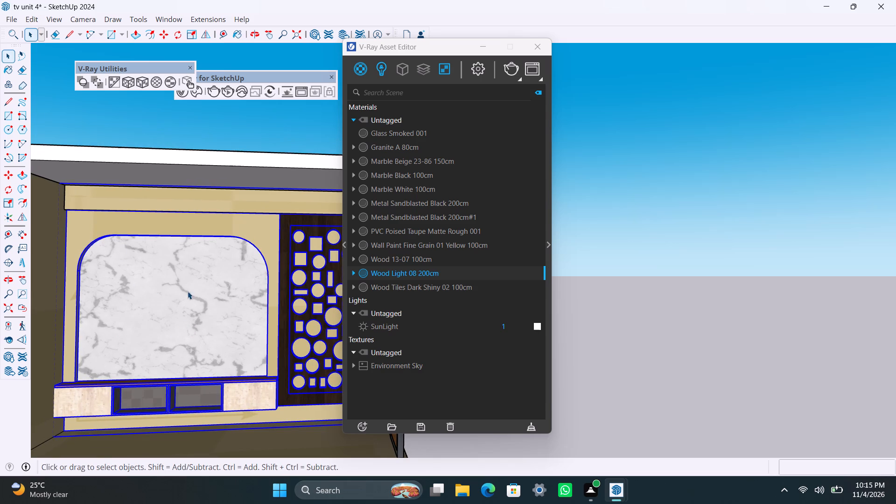
double_click(190, 294)
triple_click(204, 296)
scroll(207, 291, down, 2)
middle_drag(203, 316, 186, 392)
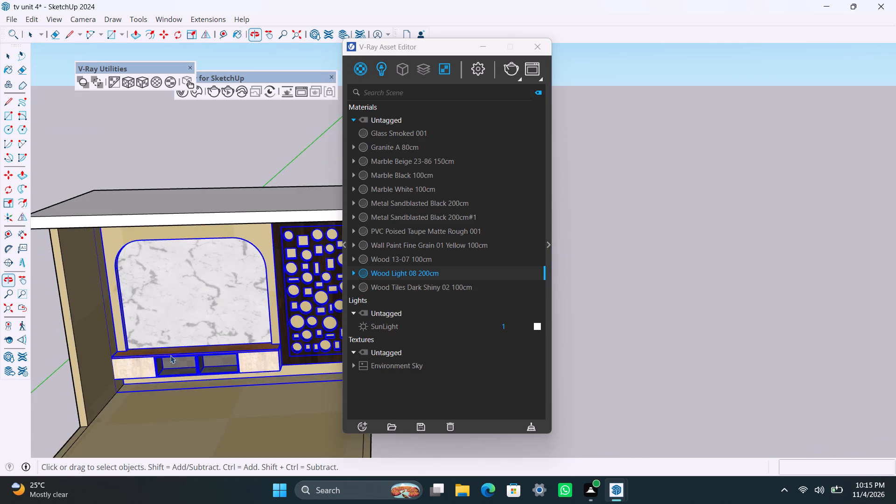
scroll(189, 301, up, 3)
double_click(186, 297)
click(185, 296)
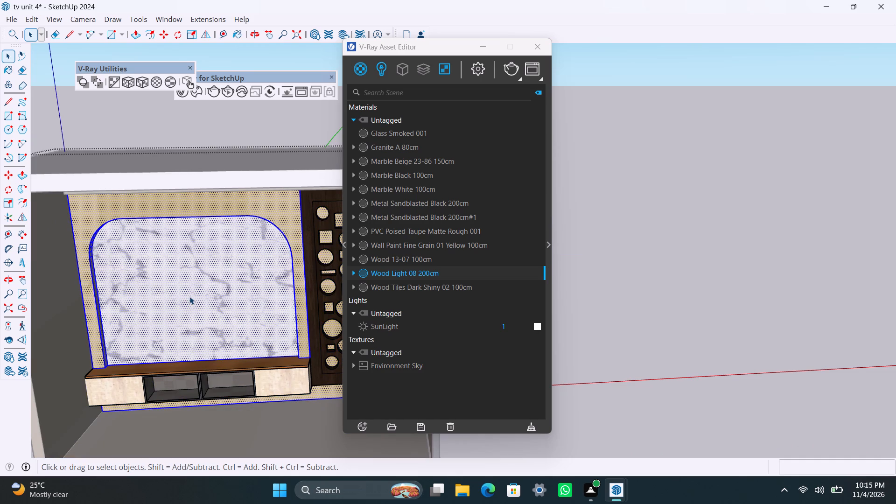
click(190, 296)
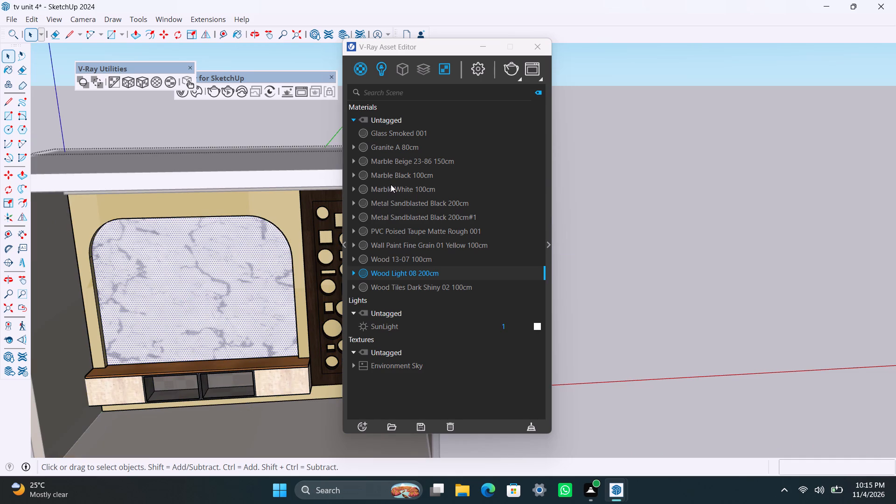
click(392, 177)
right_click(392, 177)
click(438, 204)
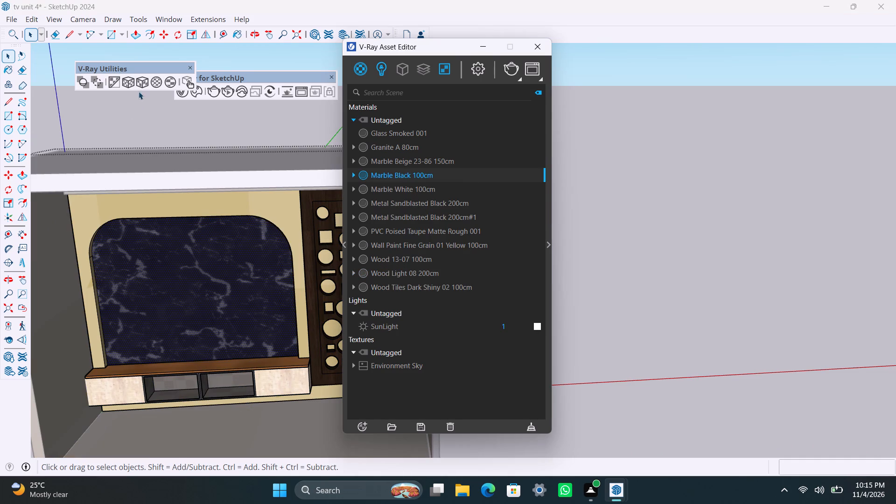
click(146, 83)
click(654, 182)
Apply the Marble White 100cm material to the room's floor face with a fitted cubic projection, and exit the group.
middle_drag(217, 339, 217, 211)
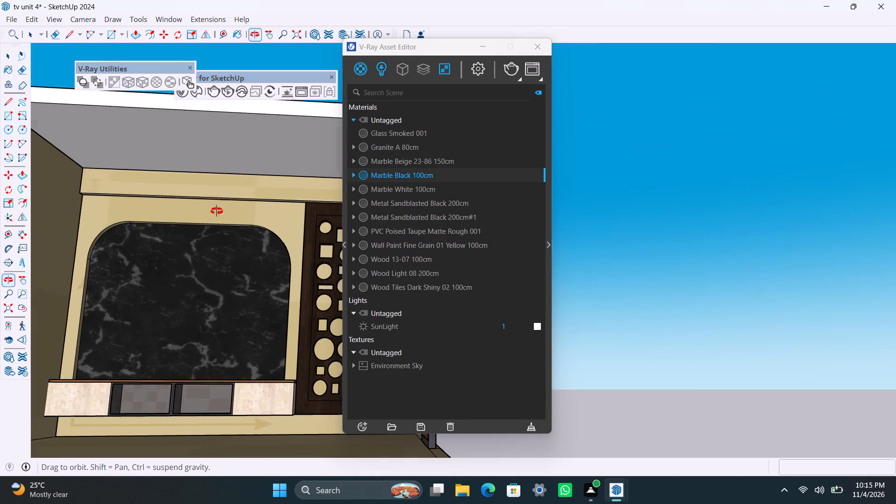
middle_drag(217, 211, 217, 289)
scroll(248, 381, up, 2)
shift+middle_drag(251, 385, 295, 240)
scroll(228, 272, up, 2)
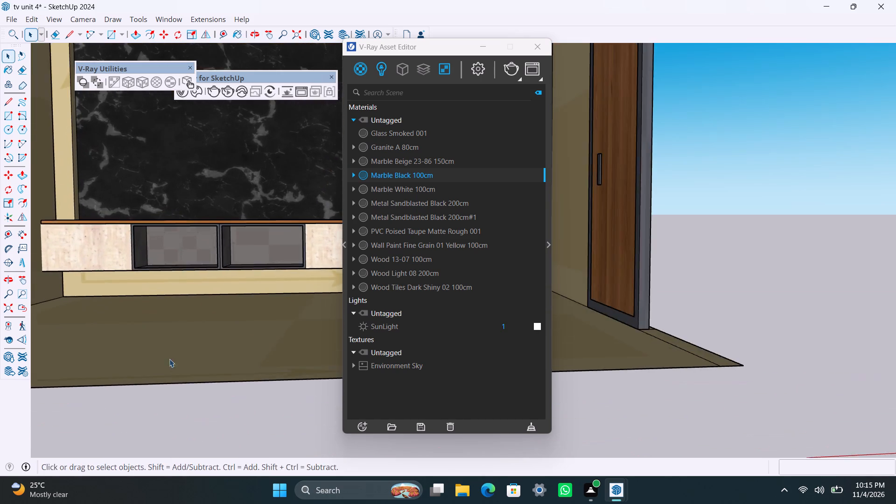
middle_drag(171, 364, 176, 419)
click(164, 386)
double_click(166, 383)
click(194, 364)
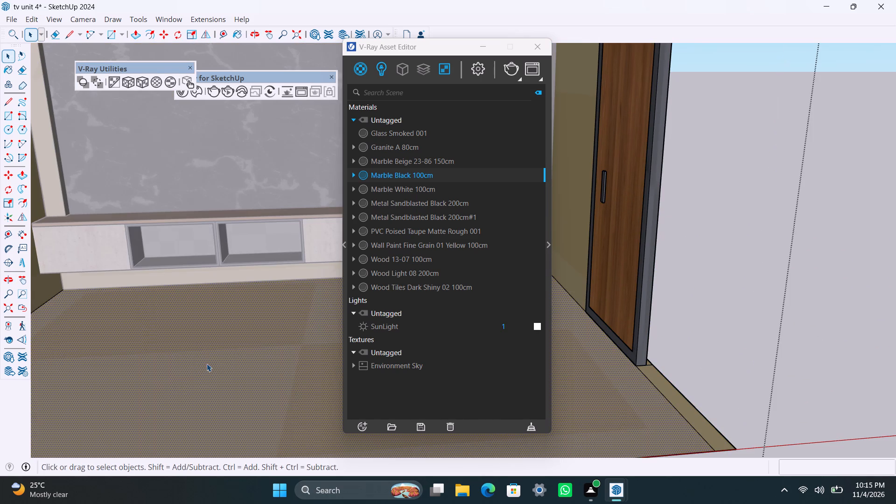
click(385, 187)
right_click(386, 188)
click(406, 204)
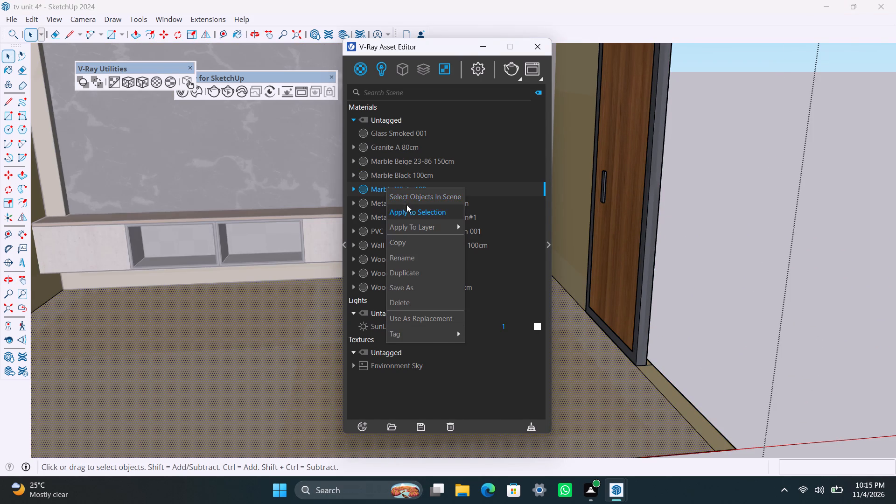
click(146, 81)
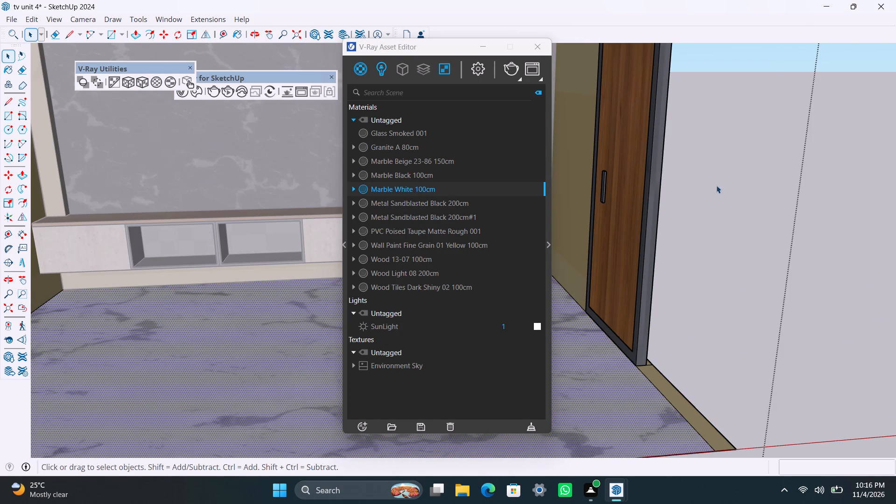
click(720, 184)
scroll(188, 367, down, 8)
double_click(586, 238)
click(591, 234)
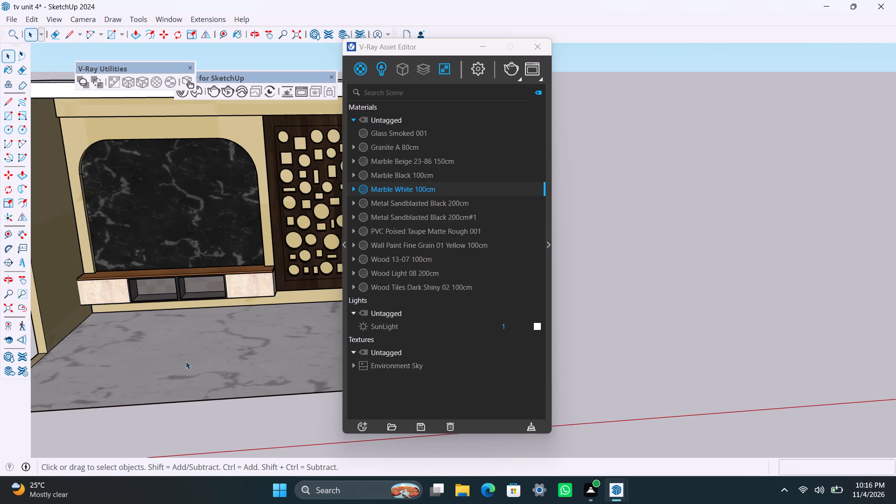
Examine the new materials on the floor and arched panel from inside the room.
scroll(167, 336, up, 2)
middle_drag(107, 355, 203, 379)
scroll(199, 348, up, 3)
middle_drag(200, 348, 191, 309)
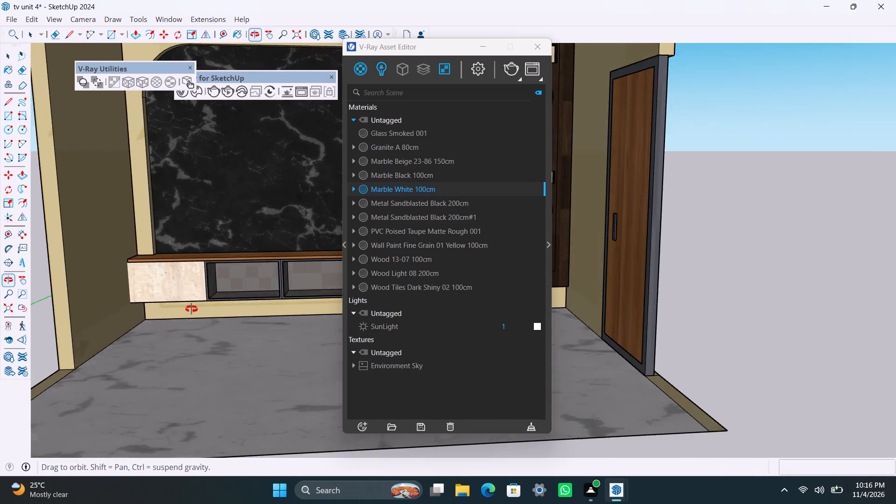
middle_drag(191, 309, 175, 340)
scroll(175, 324, down, 2)
shift+middle_drag(199, 319, 184, 399)
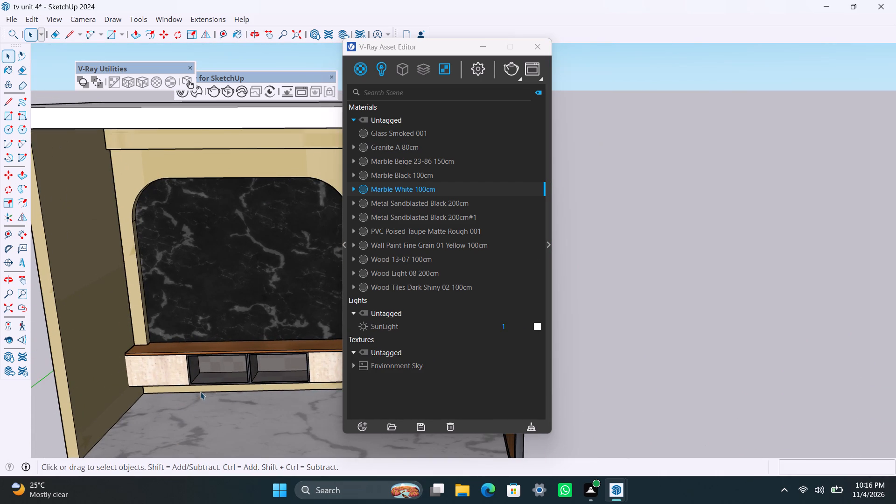
Clear the modelling view by minimizing the V-Ray Asset Editor and closing both floating V-Ray toolbars.
click(476, 49)
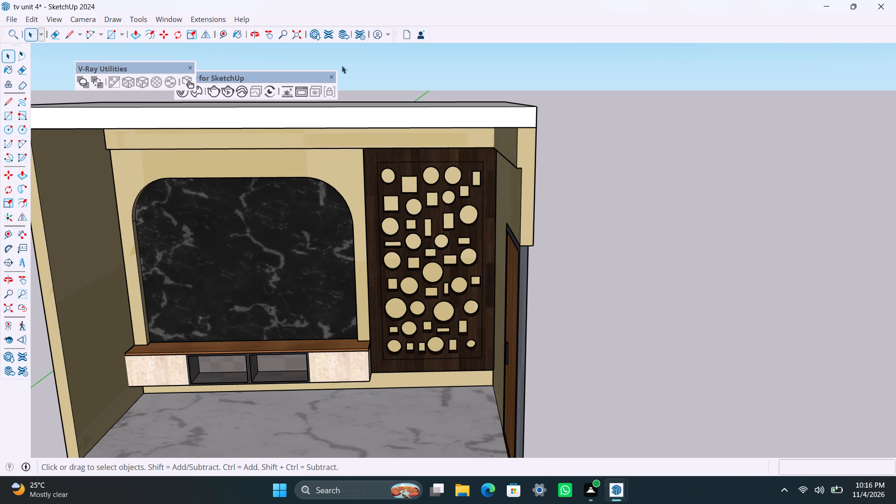
scroll(310, 367, up, 2)
middle_drag(316, 382, 404, 336)
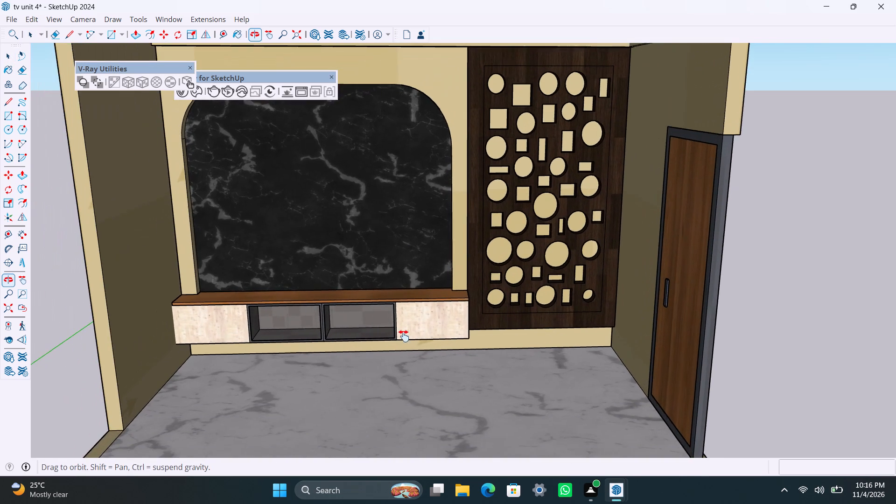
middle_drag(404, 336, 405, 392)
middle_drag(448, 421, 448, 357)
scroll(444, 371, up, 1)
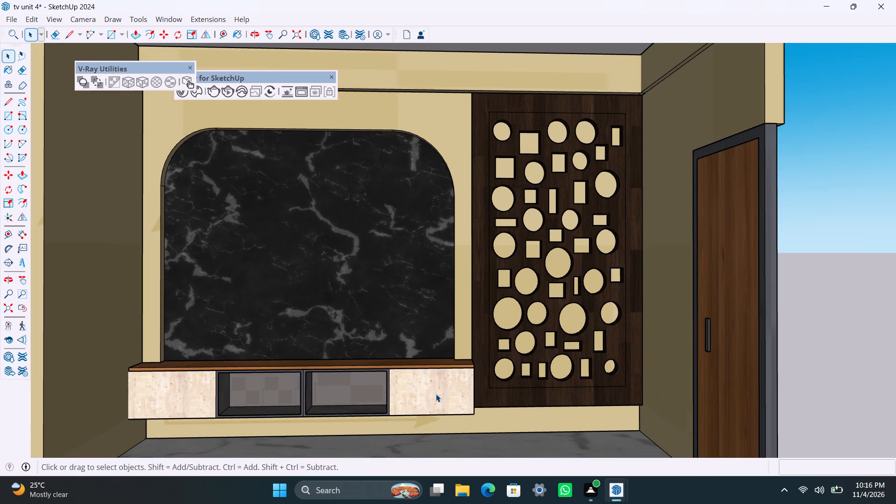
shift+middle_drag(435, 394, 459, 388)
scroll(435, 402, up, 1)
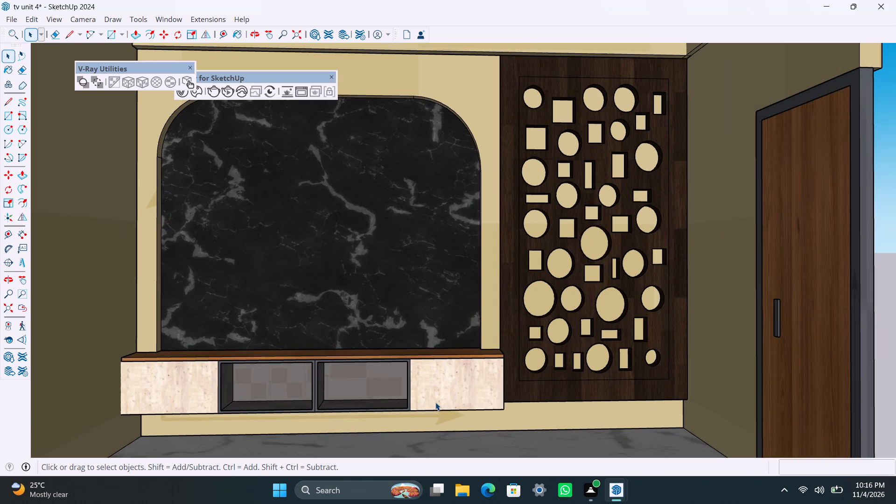
middle_drag(433, 403, 424, 402)
scroll(420, 402, down, 1)
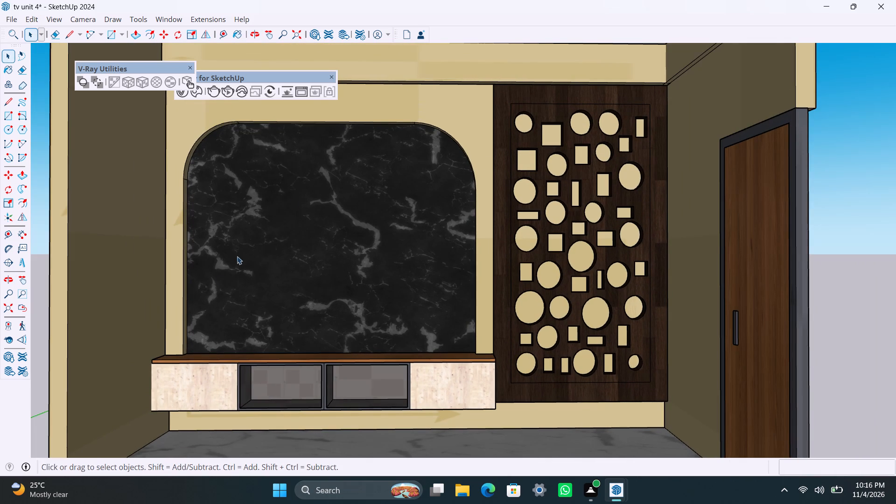
click(329, 75)
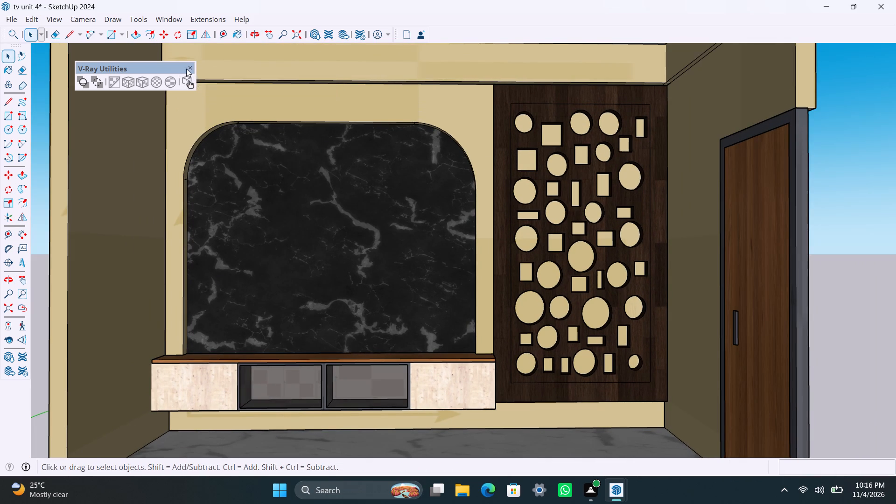
click(187, 69)
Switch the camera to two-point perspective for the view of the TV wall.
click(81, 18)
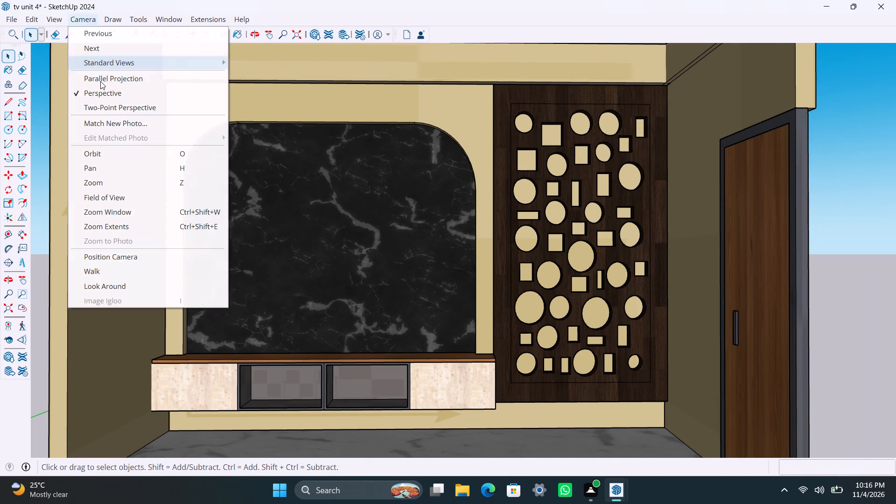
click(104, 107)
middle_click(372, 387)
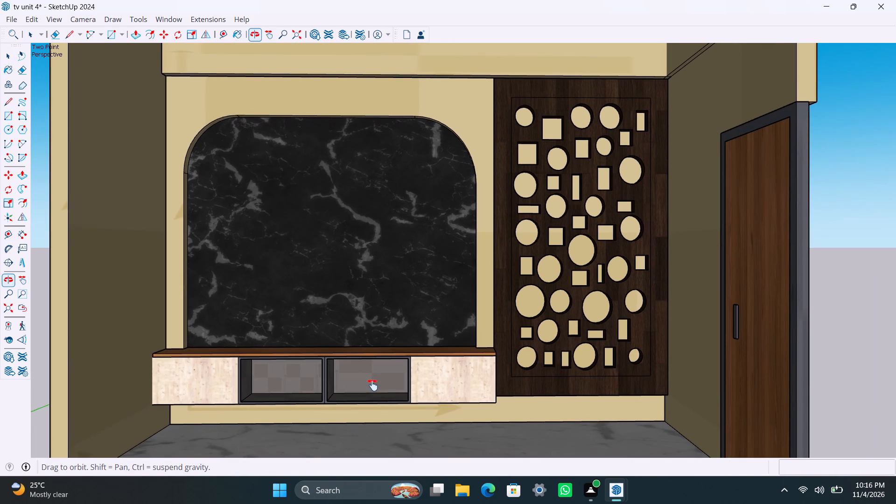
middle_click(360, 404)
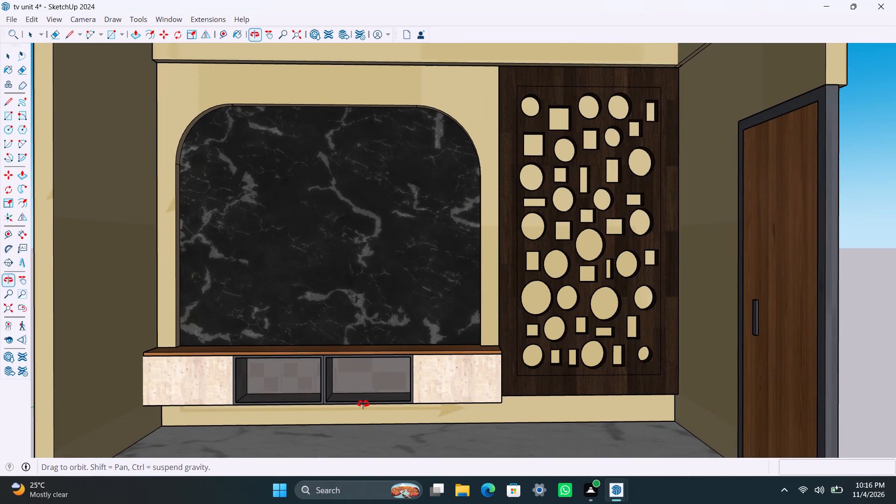
Examine the room model from above the ceiling slab and from below the floor.
scroll(300, 176, down, 2)
middle_drag(409, 187, 411, 194)
scroll(411, 200, down, 1)
middle_drag(411, 194, 408, 270)
scroll(365, 125, up, 2)
double_click(372, 84)
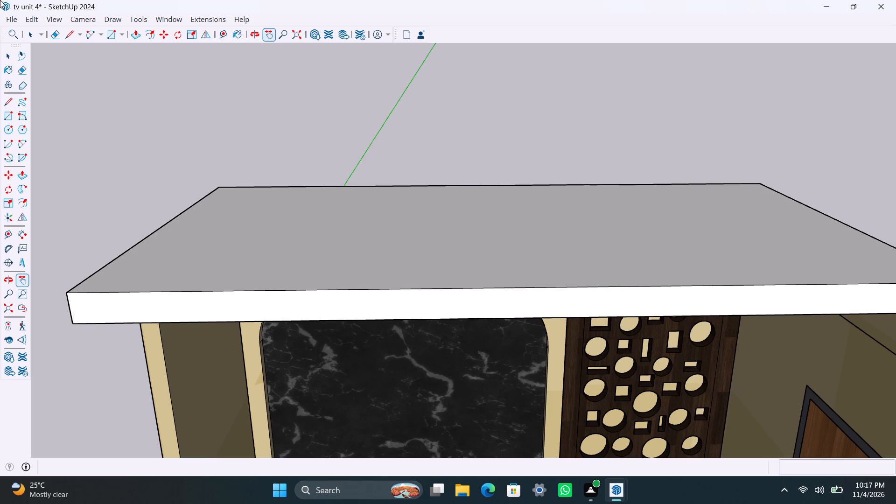
scroll(362, 352, down, 4)
middle_drag(470, 430, 495, 296)
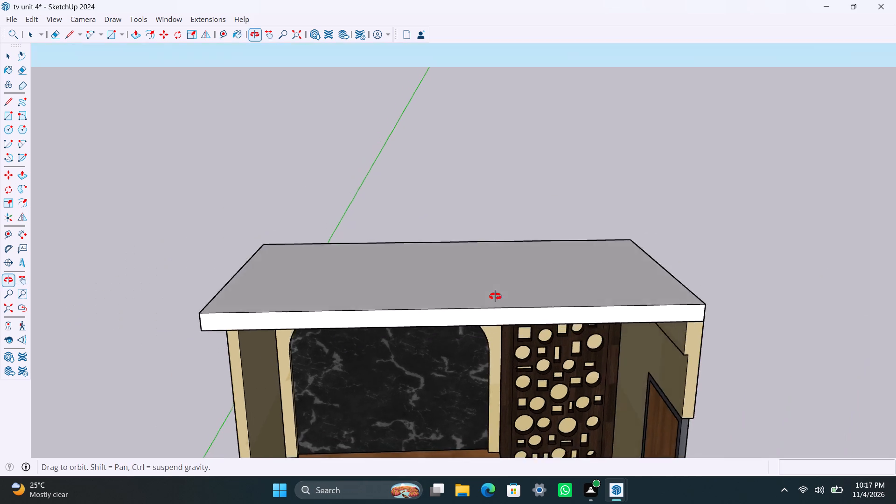
middle_drag(495, 296, 496, 232)
scroll(491, 352, down, 4)
shift+middle_drag(505, 354, 520, 265)
scroll(498, 273, up, 2)
middle_drag(496, 301, 495, 306)
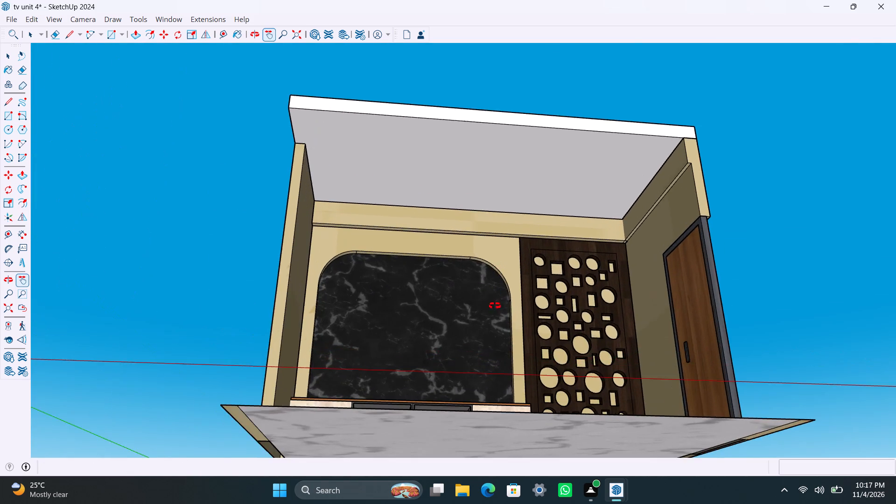
middle_drag(495, 306, 462, 379)
Delete the standing woman scale figure beside the room.
scroll(436, 329, down, 4)
key(space)
click(124, 333)
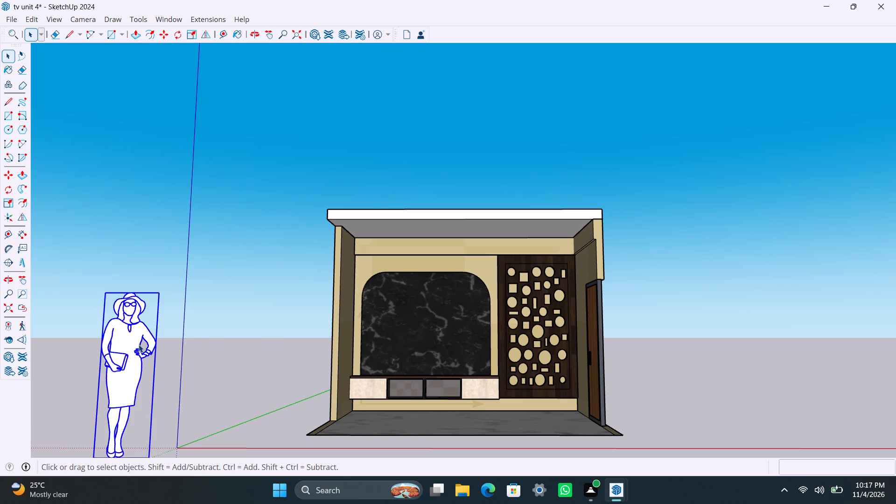
key(Delete)
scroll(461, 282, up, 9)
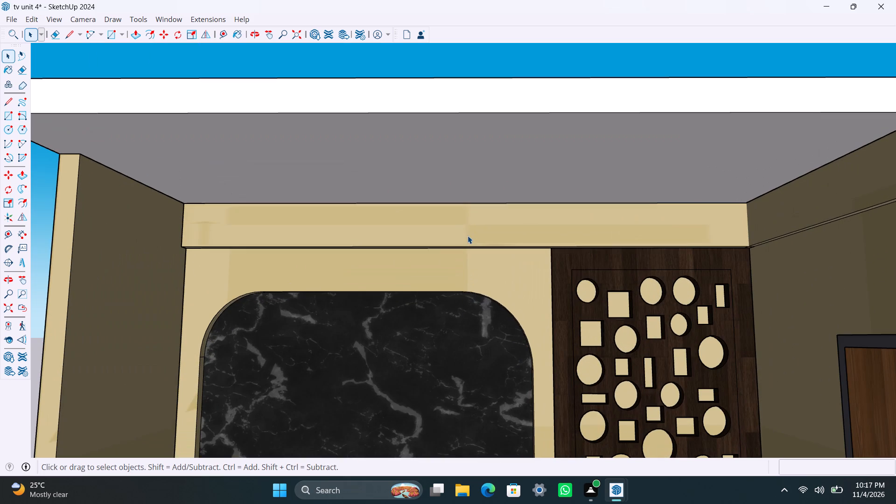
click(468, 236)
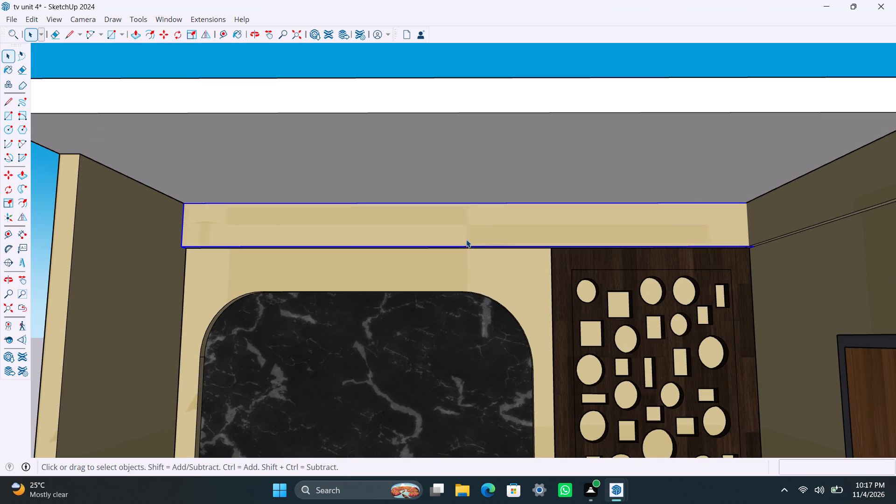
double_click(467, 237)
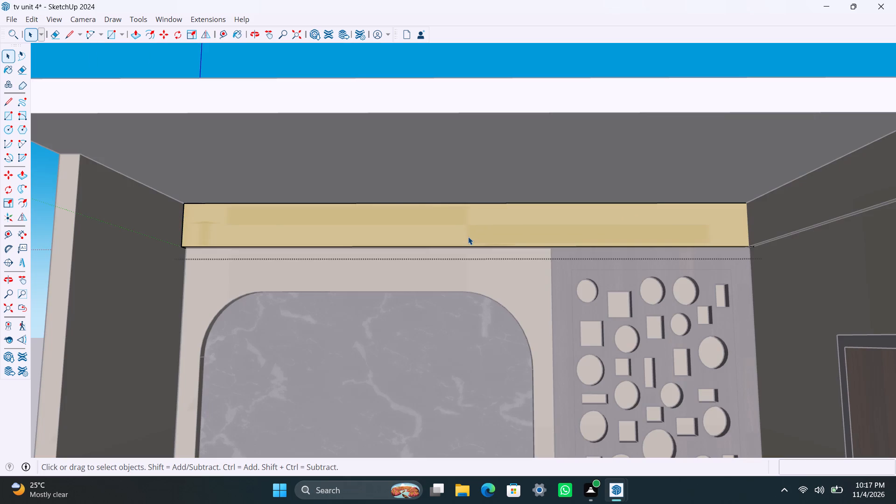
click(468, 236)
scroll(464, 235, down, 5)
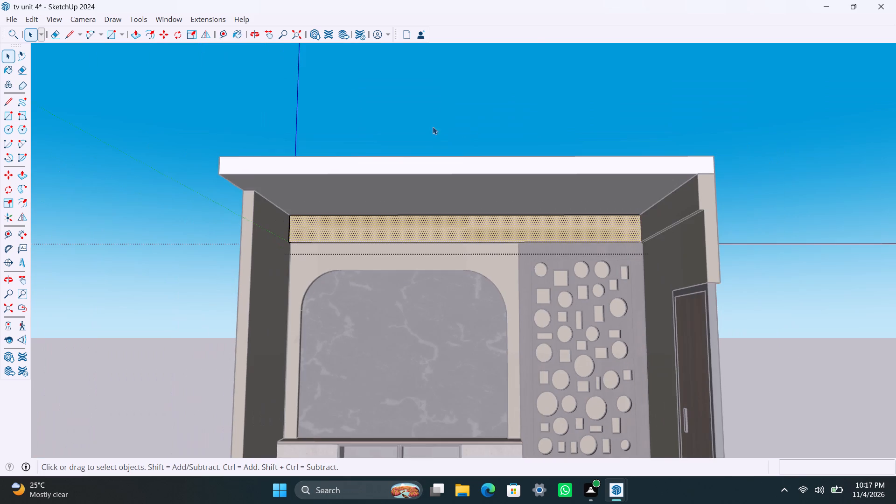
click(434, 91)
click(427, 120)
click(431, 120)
Frame the TV wall frontally in two-point perspective, with the ceiling edge, floor strip, patterned panel and door in view.
scroll(419, 289, down, 2)
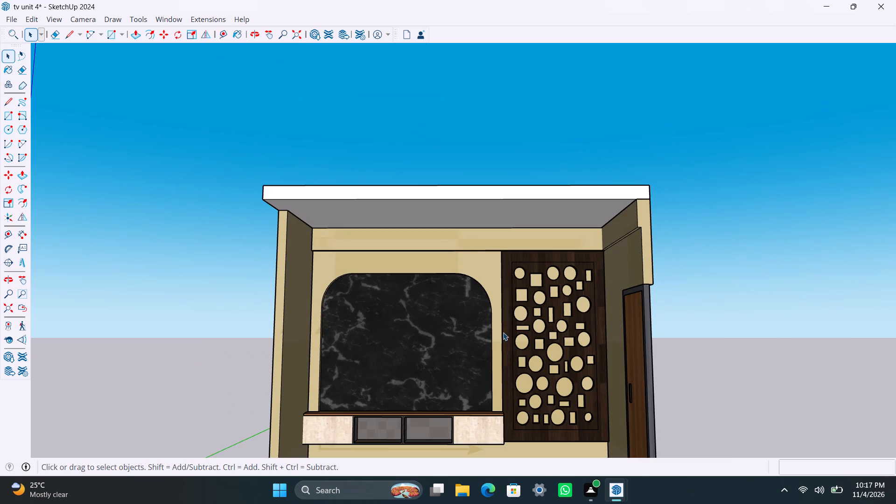
middle_drag(504, 329, 497, 272)
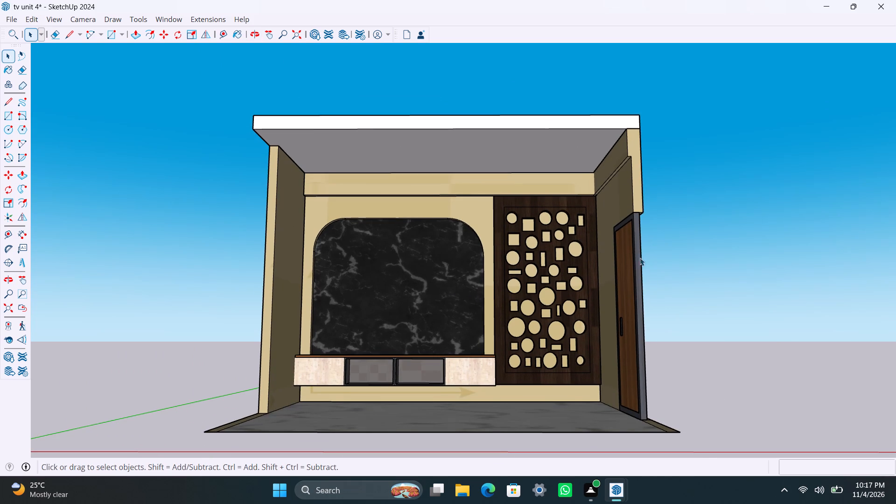
scroll(454, 305, up, 1)
middle_drag(465, 315, 467, 391)
scroll(467, 391, up, 2)
middle_drag(467, 382, 474, 348)
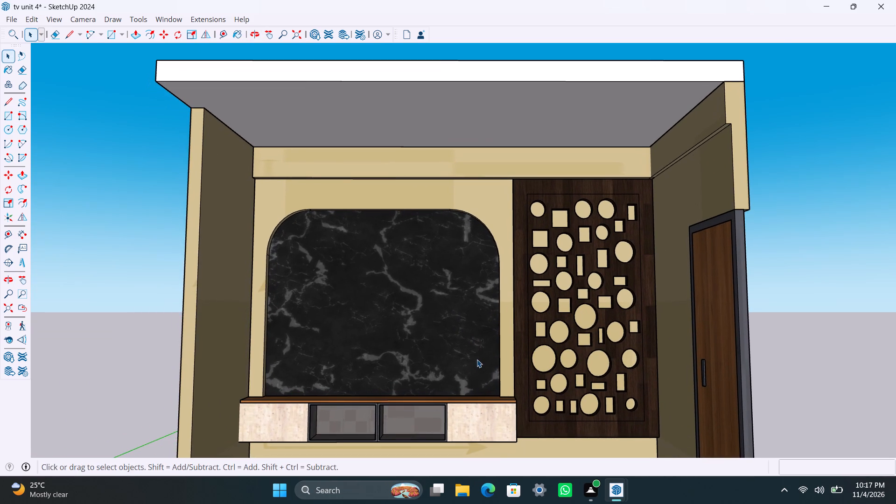
scroll(477, 360, up, 1)
middle_drag(477, 364, 466, 361)
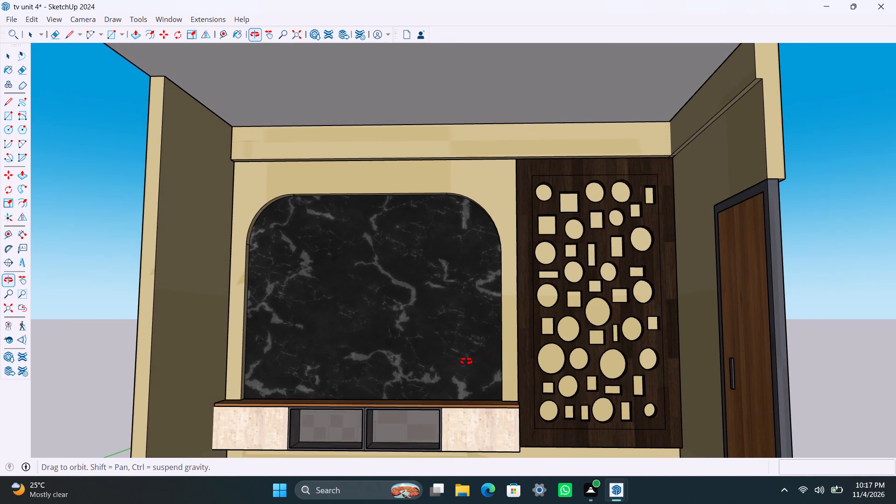
middle_drag(466, 361, 467, 362)
click(81, 21)
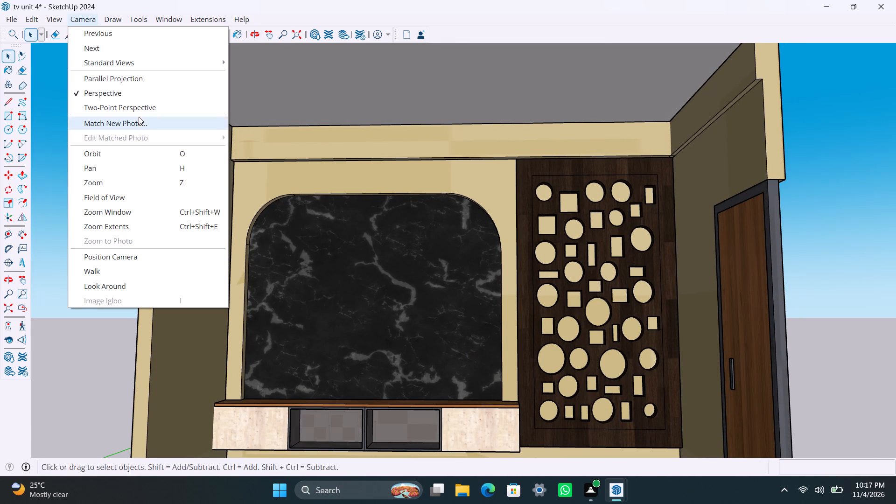
click(140, 103)
shift+middle_drag(524, 294, 524, 296)
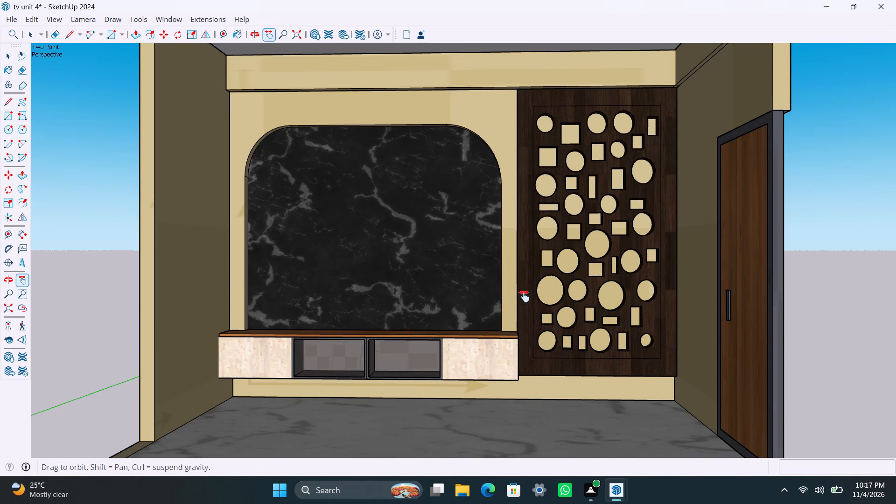
shift+middle_drag(524, 296, 530, 325)
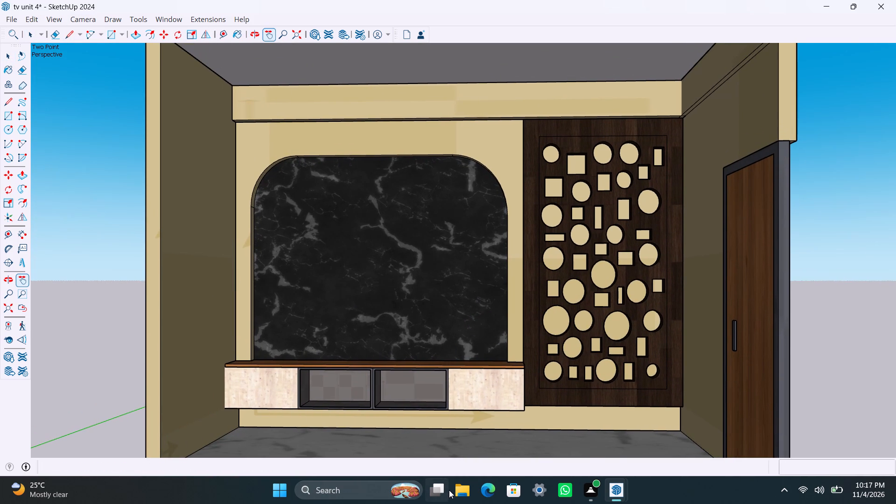
Switch to Snipping Tool and capture a rectangular snip of the TV wall, including the ceiling edge, floor strip and part of the door.
click(343, 482)
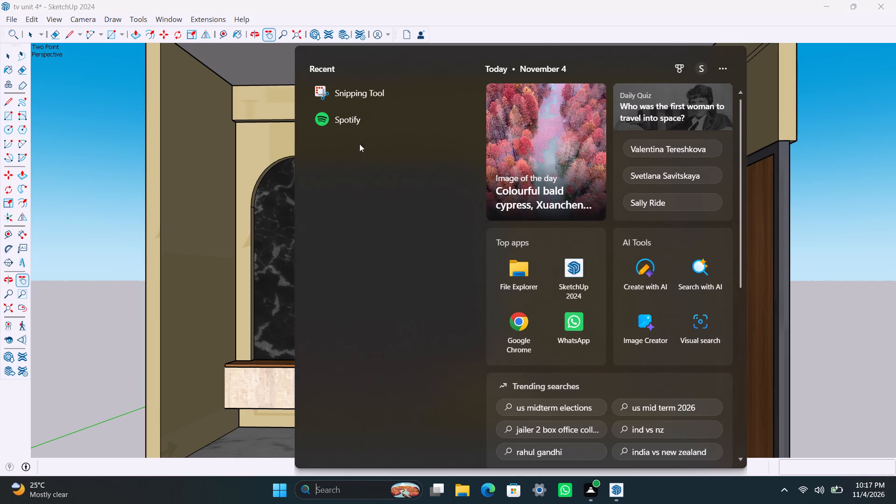
click(335, 84)
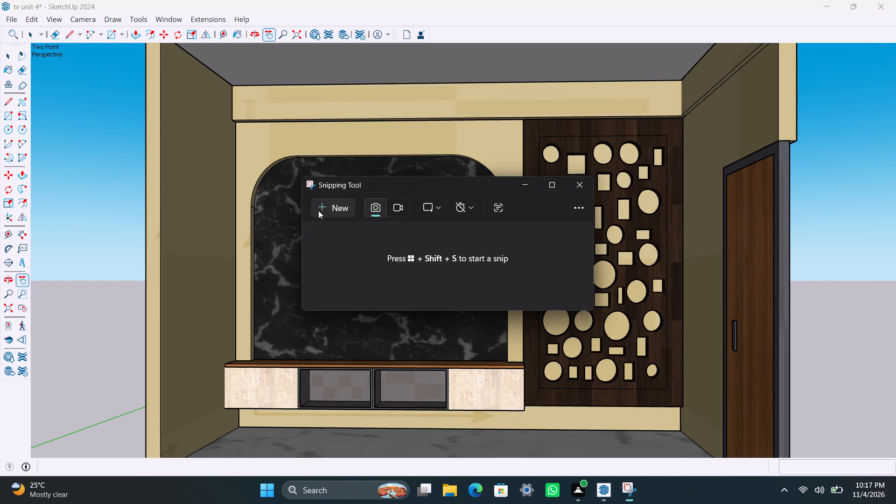
click(321, 203)
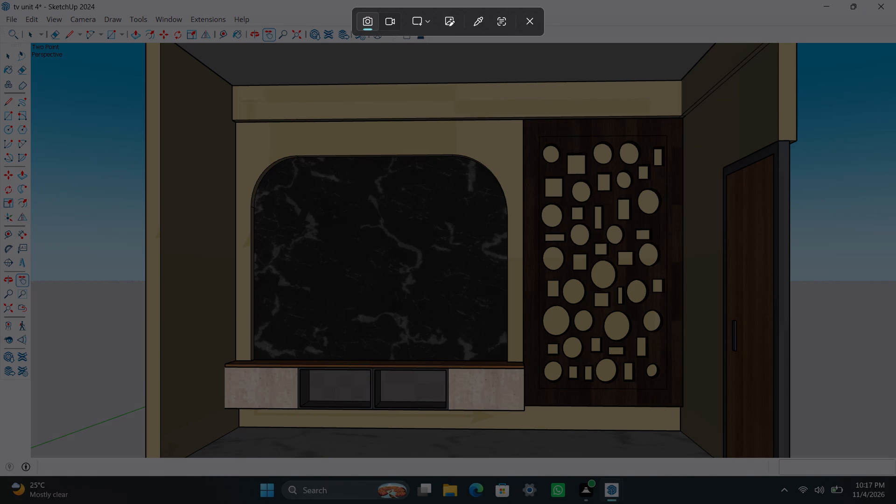
click(204, 62)
drag(213, 69, 716, 436)
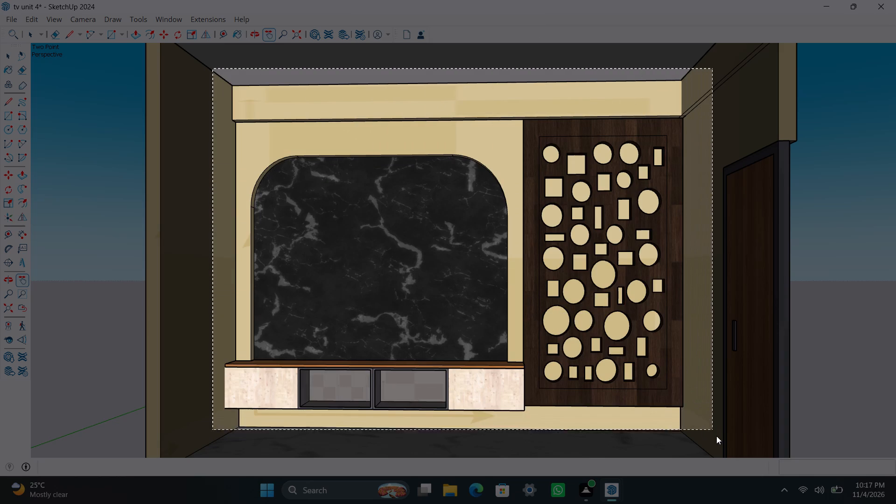
drag(716, 436, 744, 457)
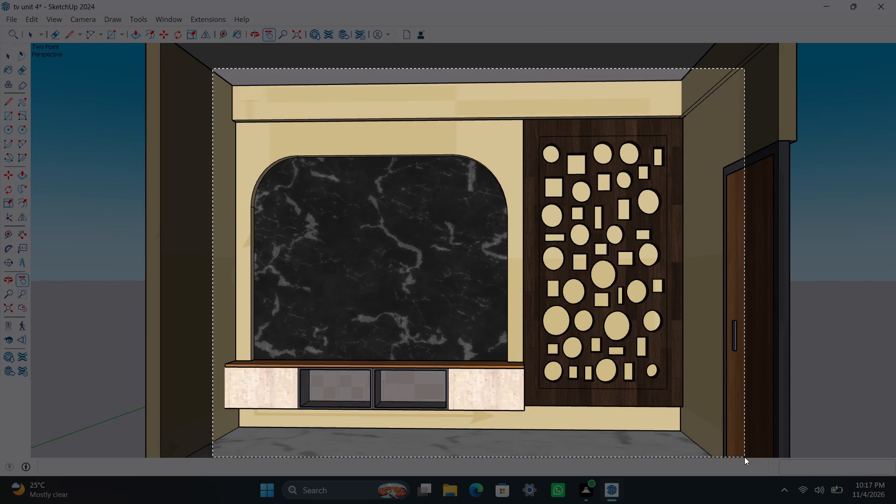
drag(744, 457, 745, 459)
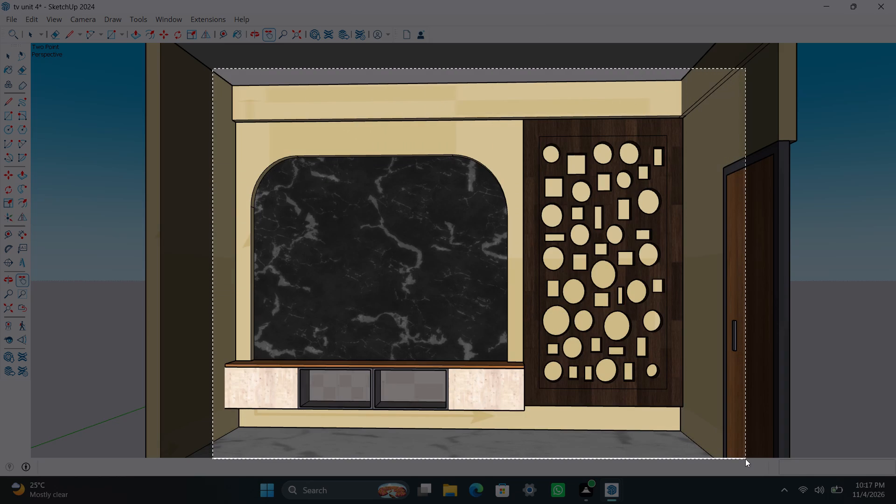
drag(745, 459, 746, 458)
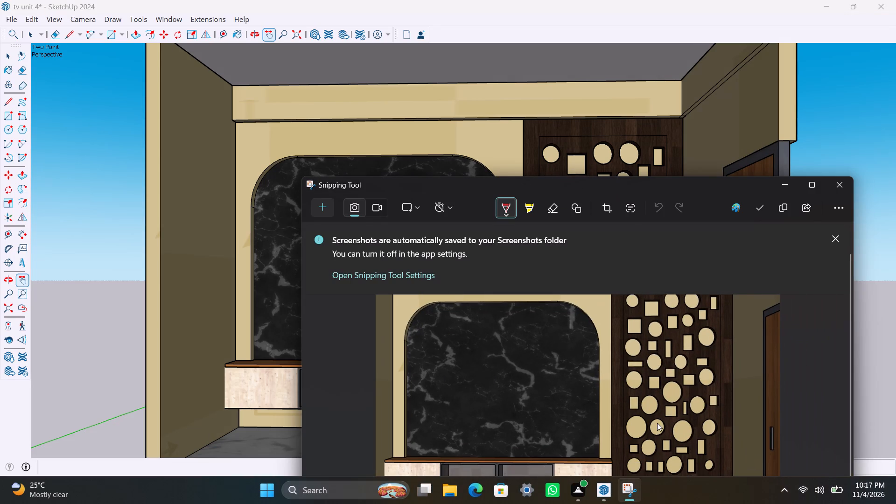
Save the snip as a PNG named "tv unit 4" in the internship "photos" folder and close Snipping Tool.
click(758, 208)
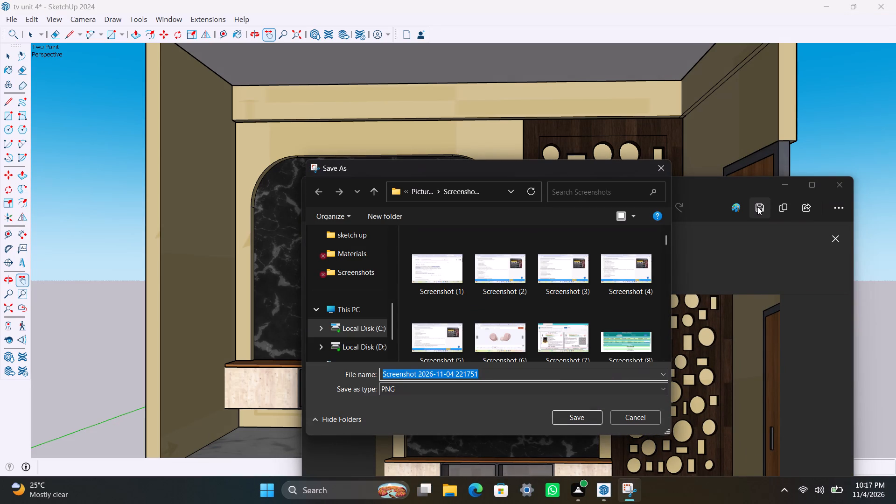
text(tv unit 4)
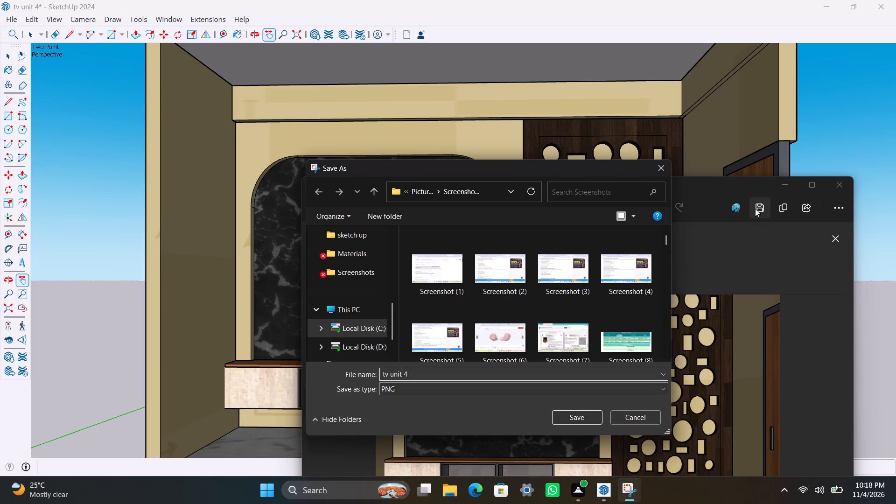
scroll(344, 271, up, 1)
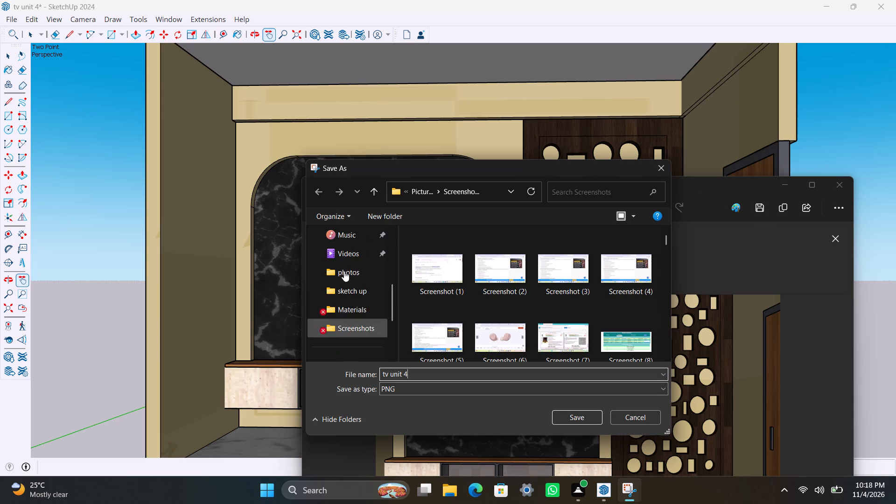
double_click(352, 274)
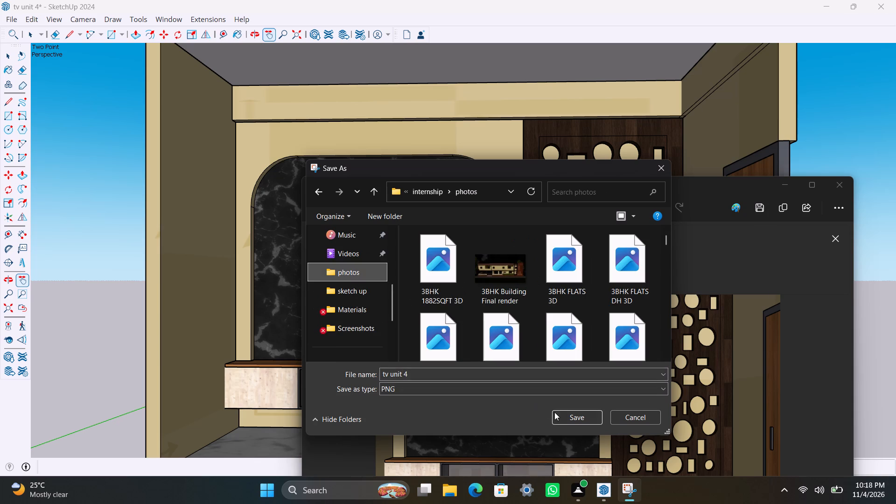
click(564, 418)
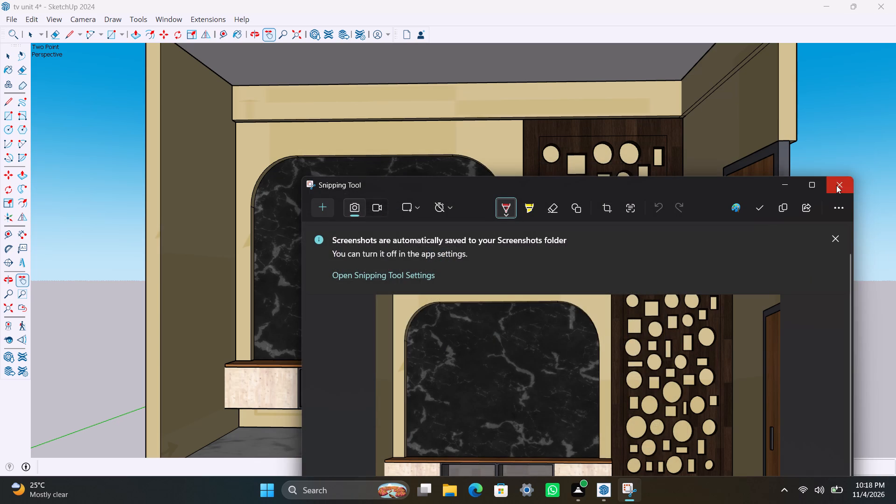
click(836, 185)
Save the "tv unit 4" model and close SketchUp.
key(ctrl+s)
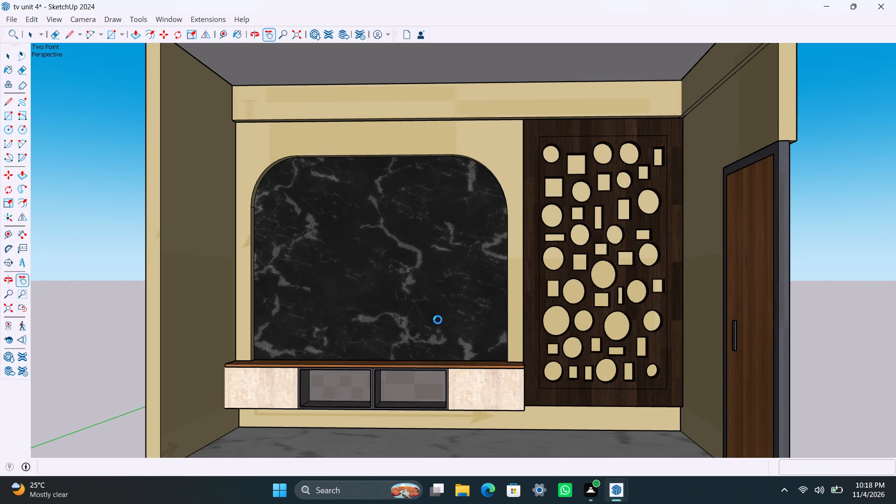
click(883, 6)
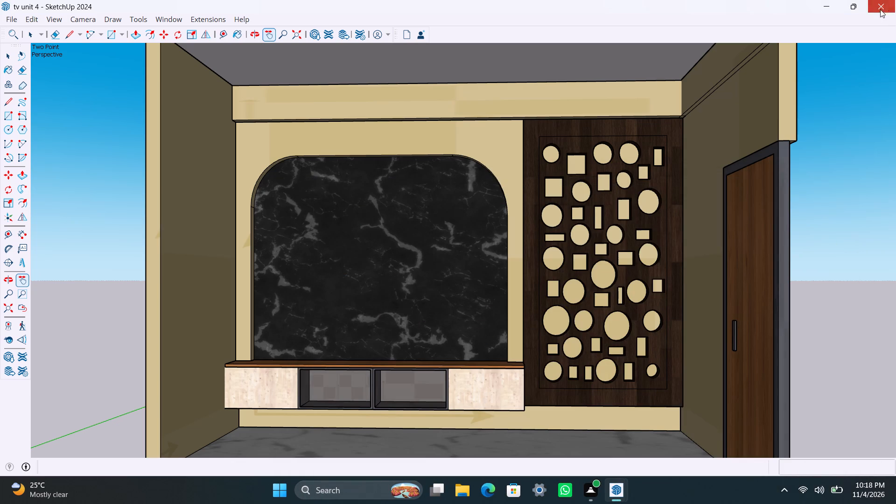
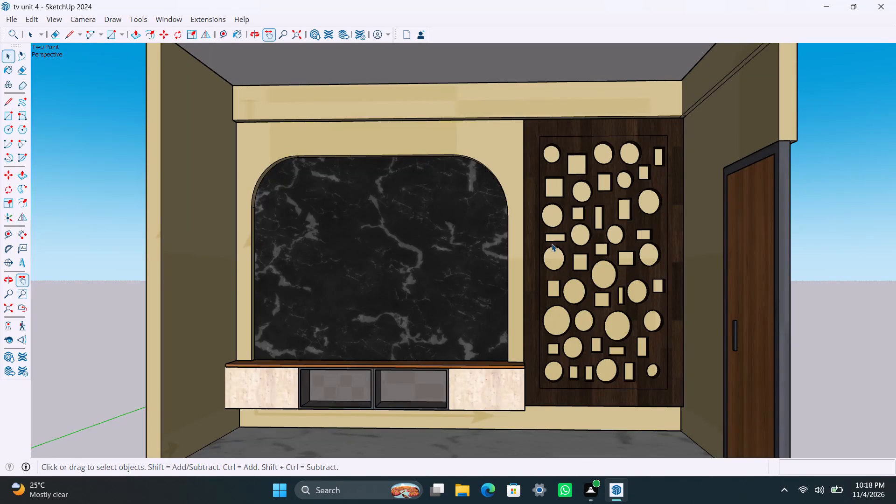
Place a horizontal guide 3' below the top edge on the outer face of the room's side wall.
click(553, 243)
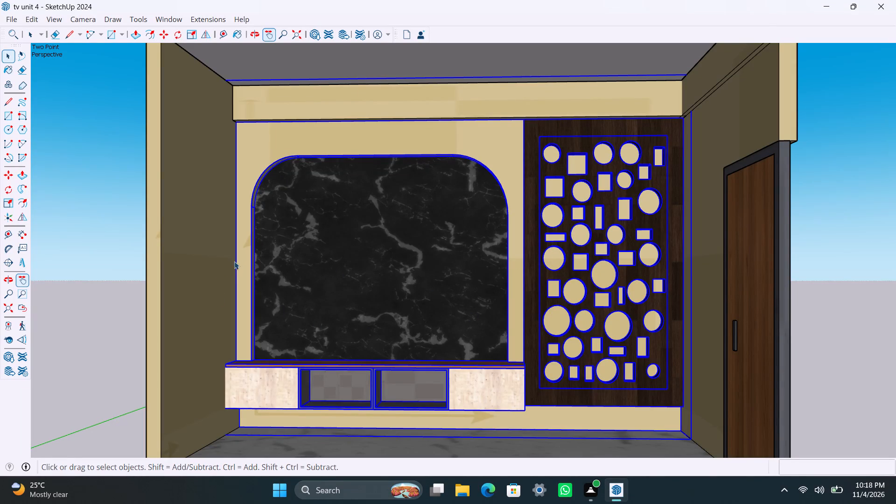
middle_drag(196, 265, 282, 261)
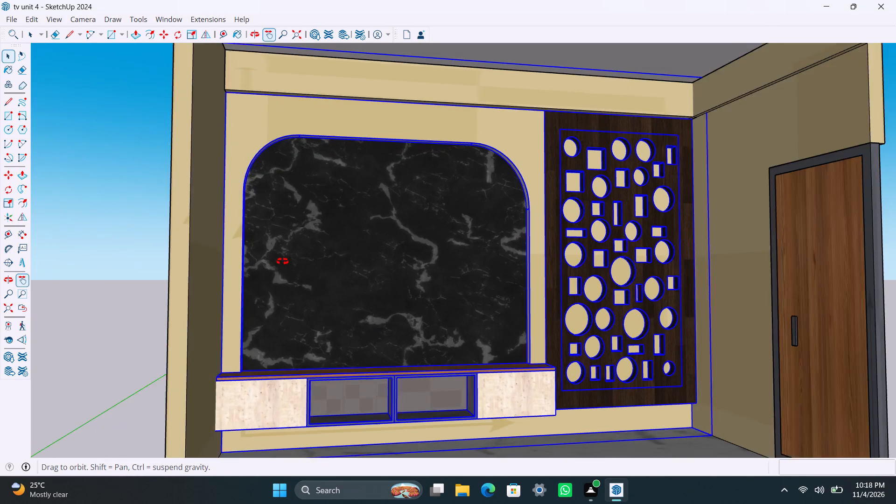
middle_drag(282, 261, 539, 261)
triple_click(474, 244)
click(476, 244)
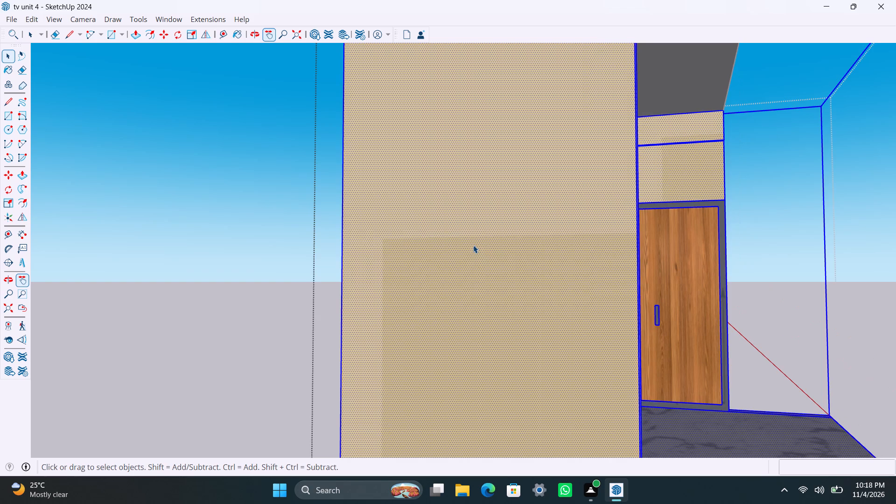
key(t)
scroll(458, 259, down, 4)
scroll(487, 195, down, 4)
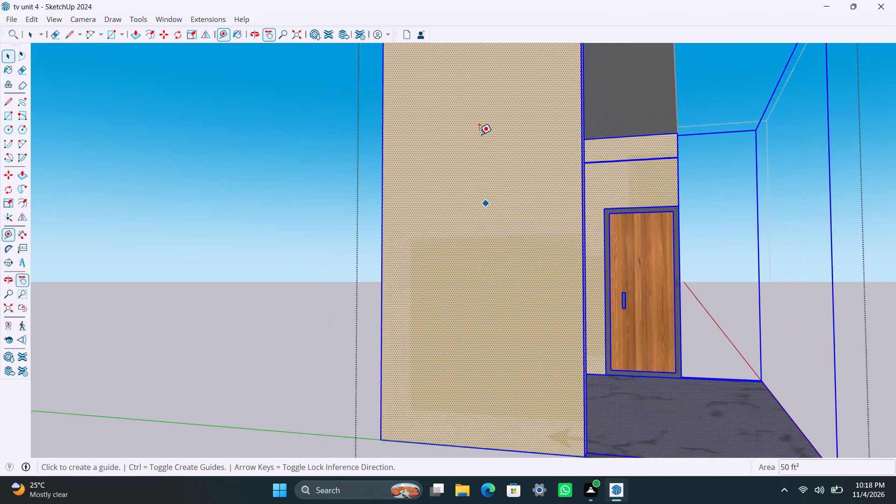
scroll(479, 159, down, 3)
click(485, 50)
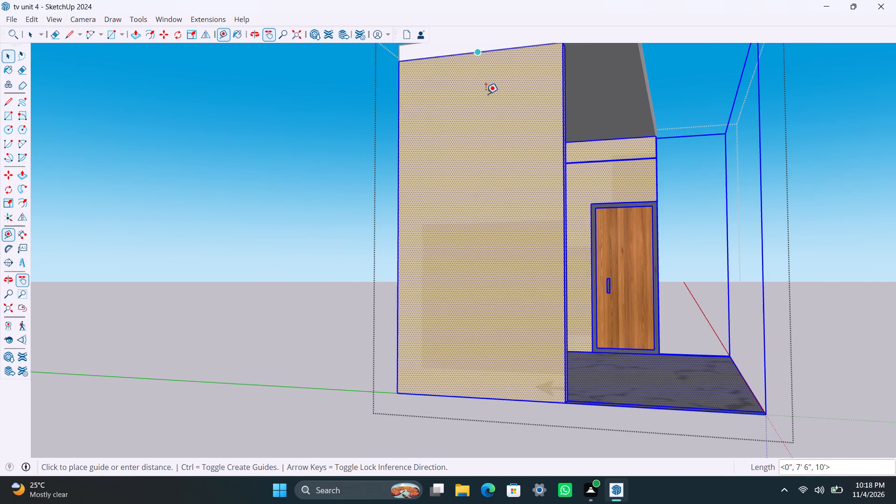
key(3)
key(apostrophe)
key(Return)
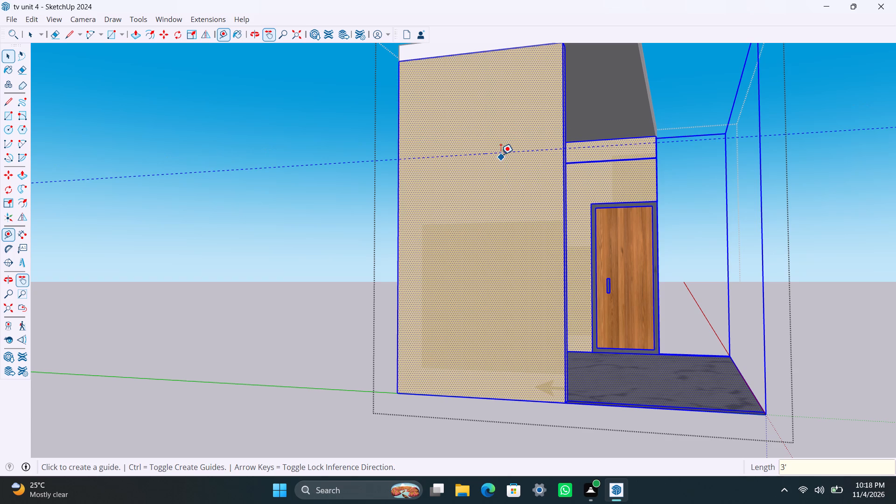
Place a second horizontal guide 4' below the first guide on the side wall, and save the model.
click(502, 153)
text(4')
key(Return)
key(space)
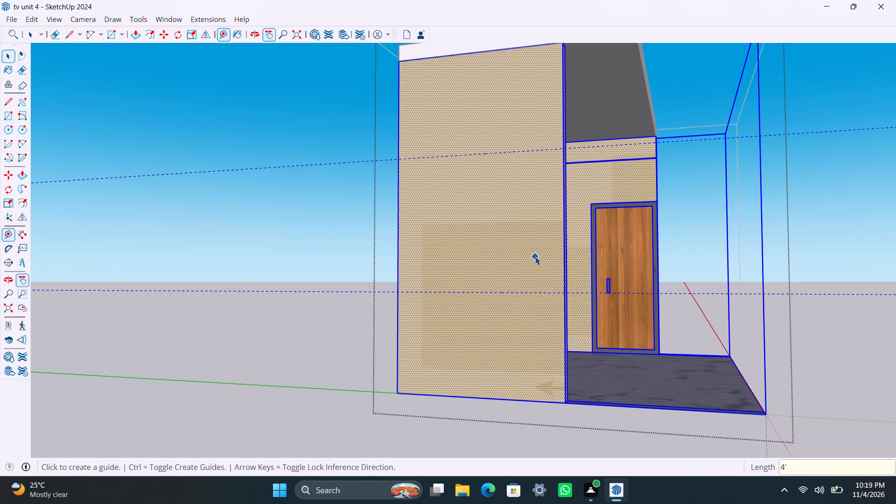
key(ctrl+s)
key(space)
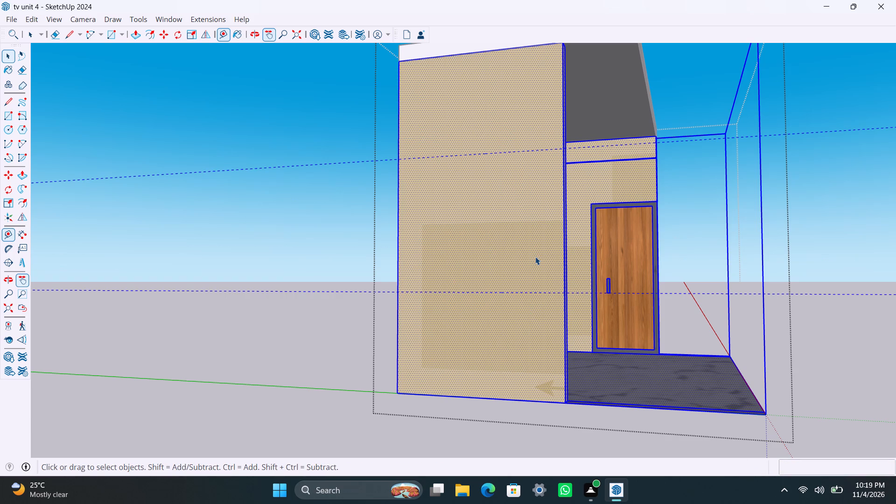
Place a vertical guide about 1' 9 3/8" in from the side wall's vertical edge farthest from the door.
key(t)
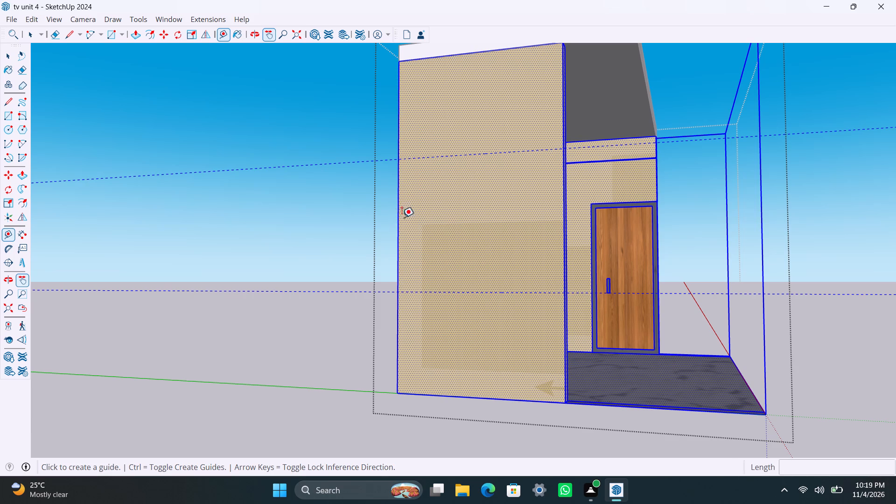
click(399, 214)
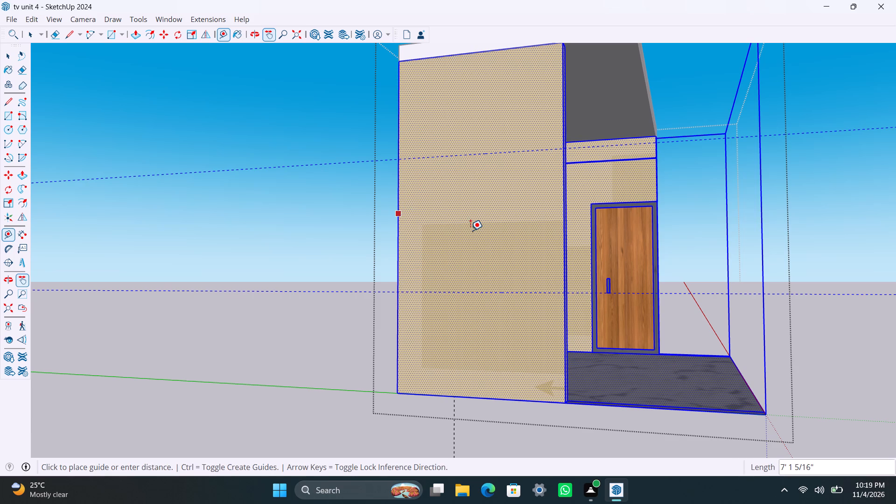
click(455, 212)
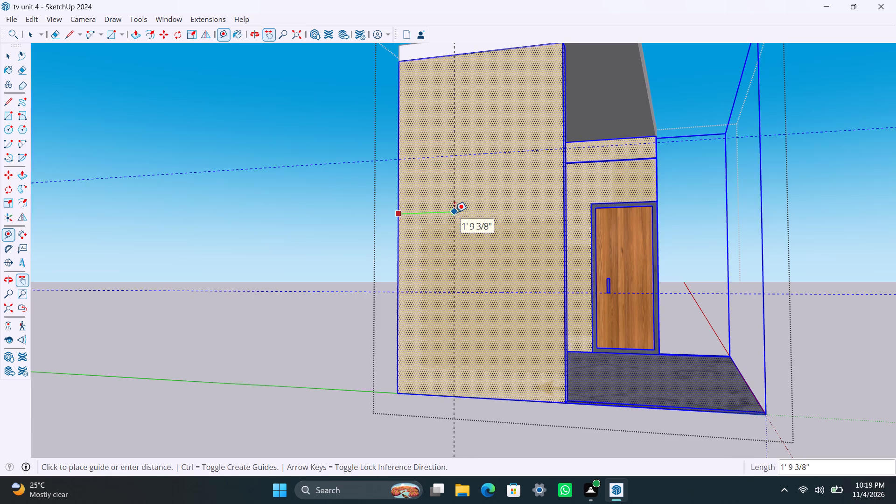
Undo the recent edits step by step, back past the floor's dark marble material, and exit the open group.
key(space)
key(ctrl+z)
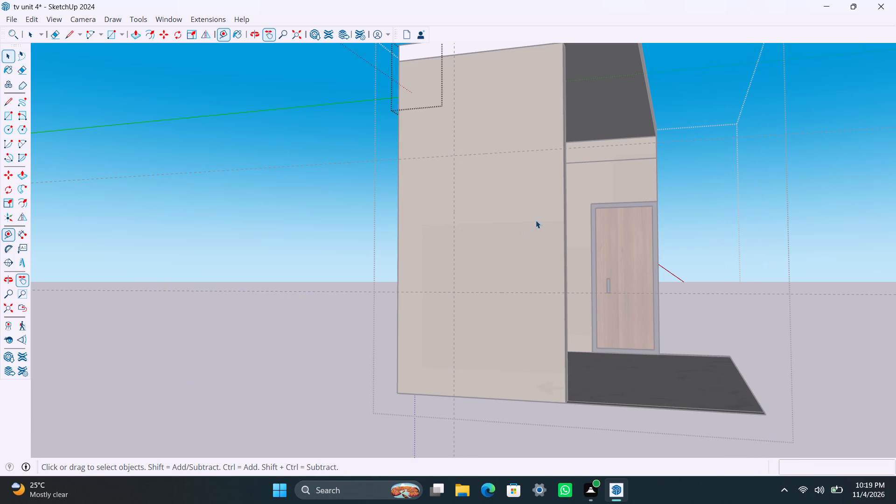
key(ctrl+z)
key(ctrl+z)
key(ctrl+z)
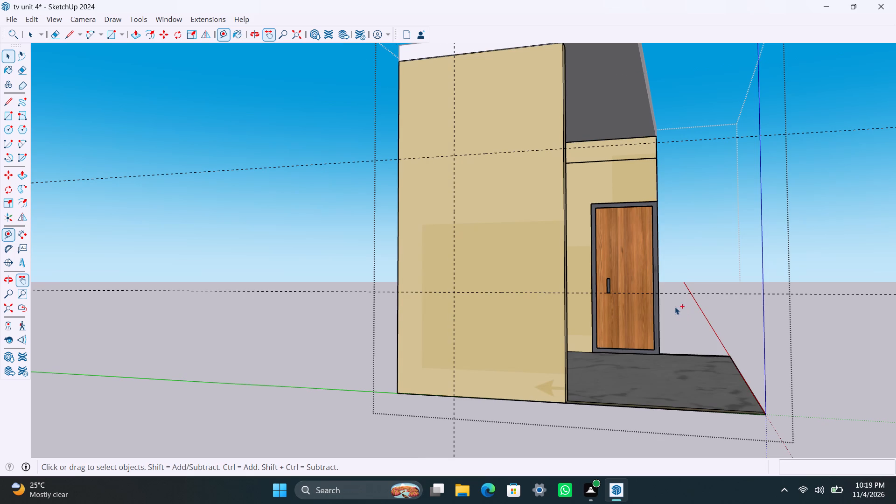
key(space)
click(835, 266)
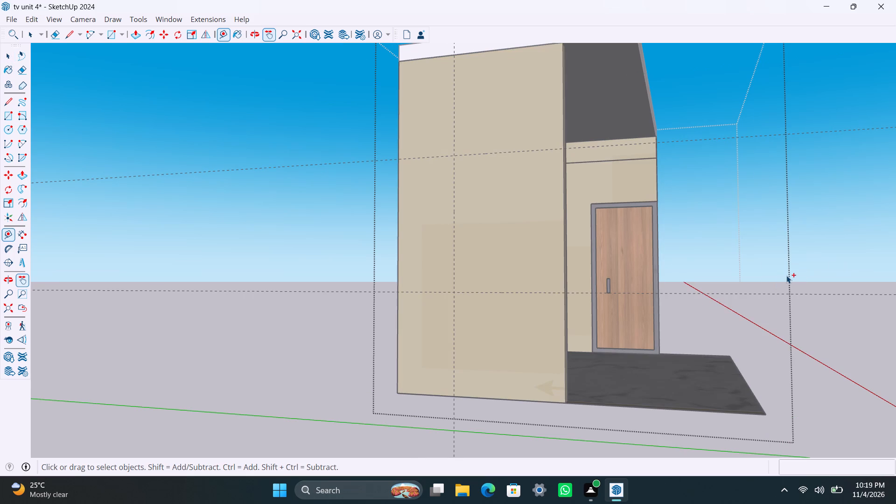
key(ctrl+z)
key(ctrl+z)
key(ctrl+z)
click(782, 270)
click(784, 267)
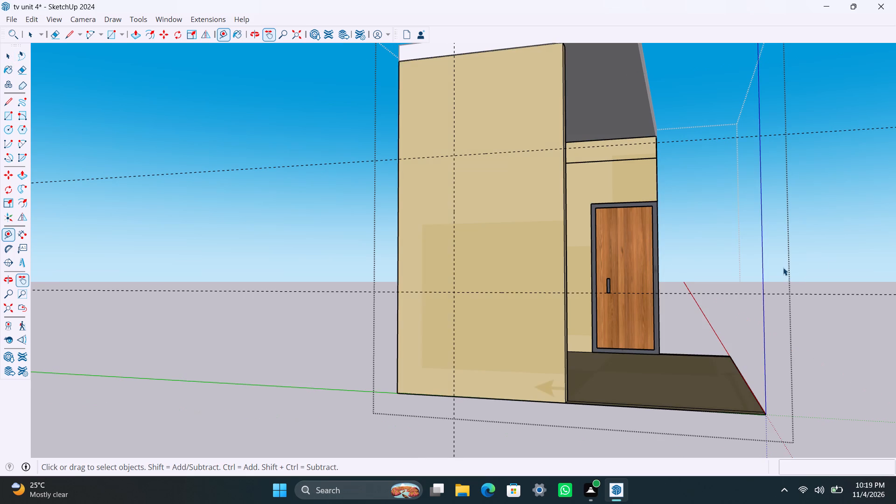
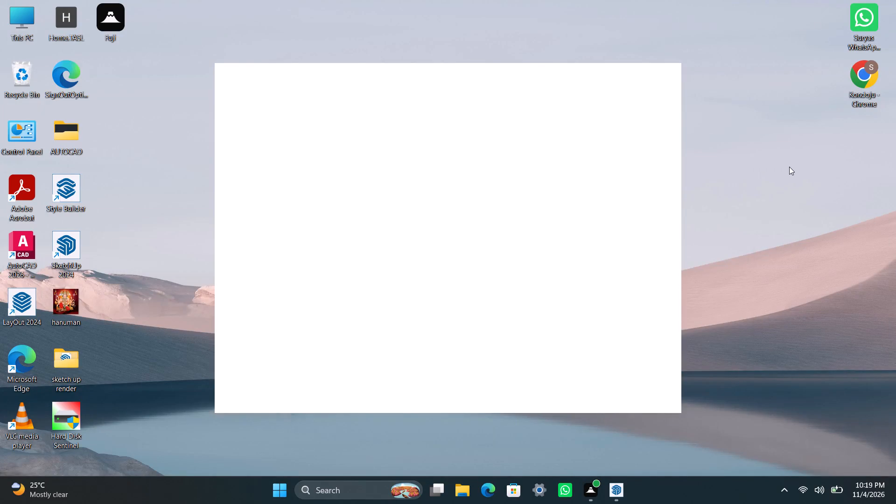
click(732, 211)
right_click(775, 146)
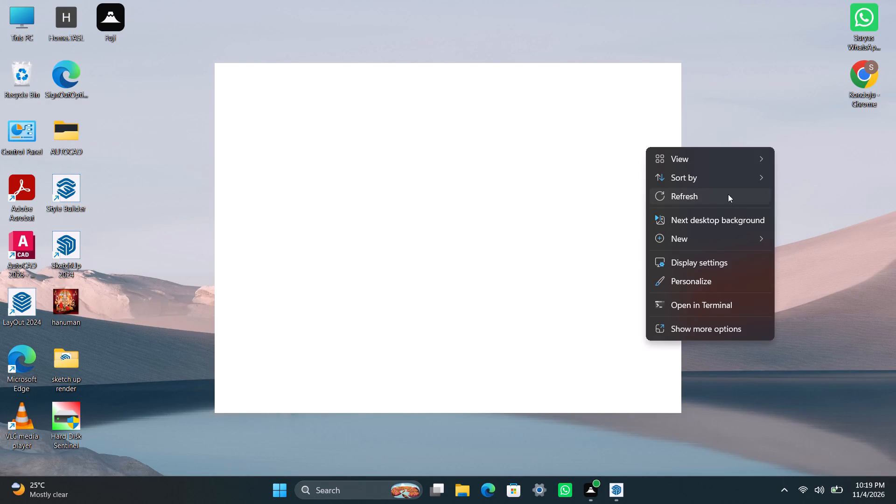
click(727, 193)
Switch back to SketchUp and delete the vertical guide on the room's side wall.
click(611, 490)
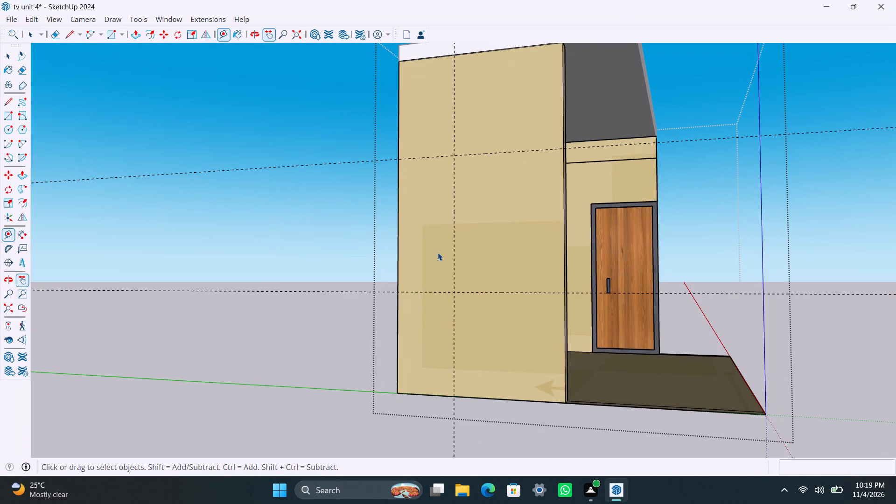
click(455, 240)
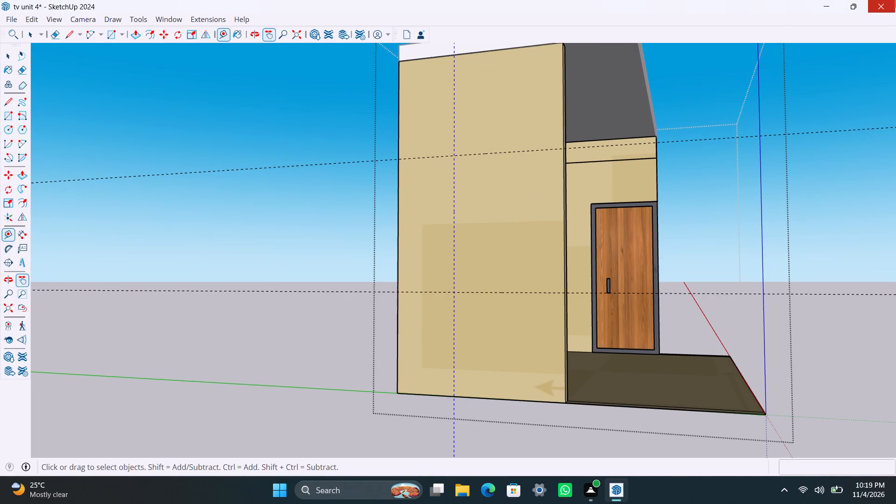
key(Delete)
Place a vertical guide 4' in from the side wall's vertical edge nearest the door.
key(t)
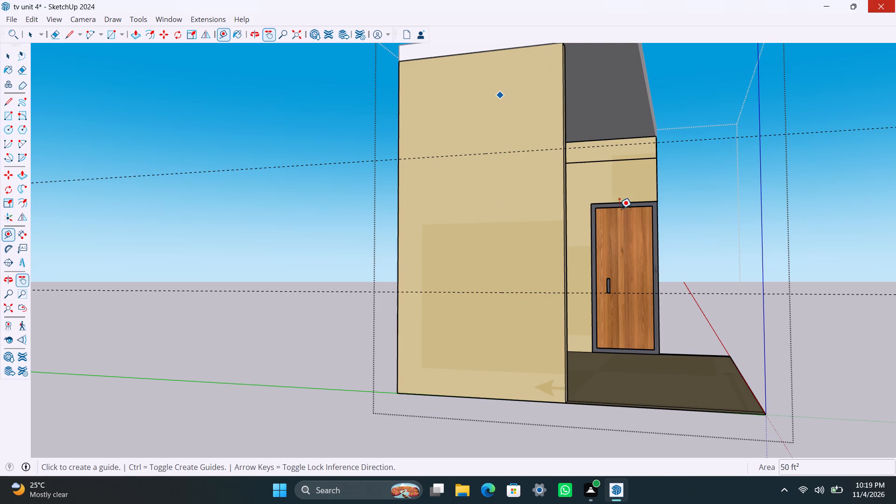
click(562, 194)
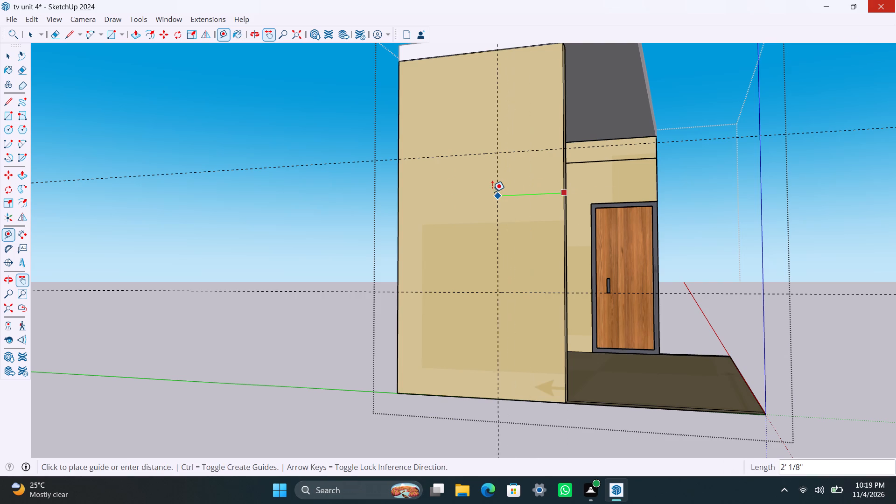
text(4')
key(Return)
key(space)
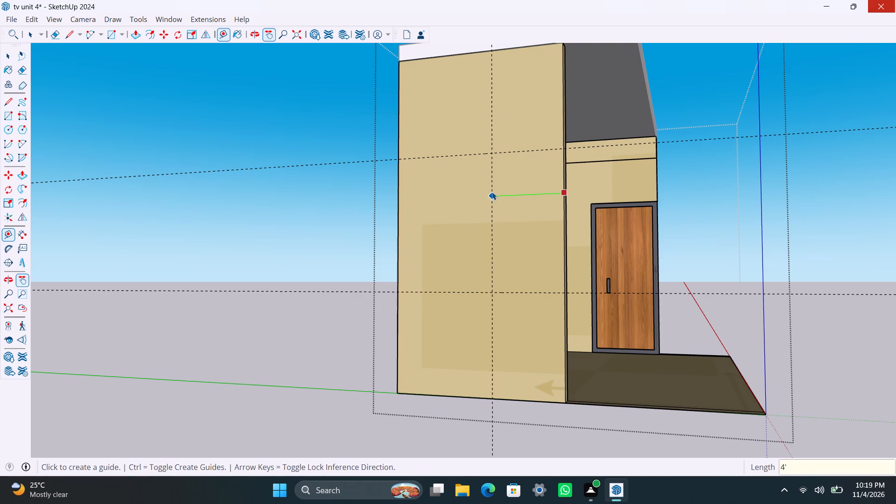
Undo the most recent edits one at a time, and exit the open group.
scroll(515, 236, down, 3)
middle_drag(607, 245, 305, 261)
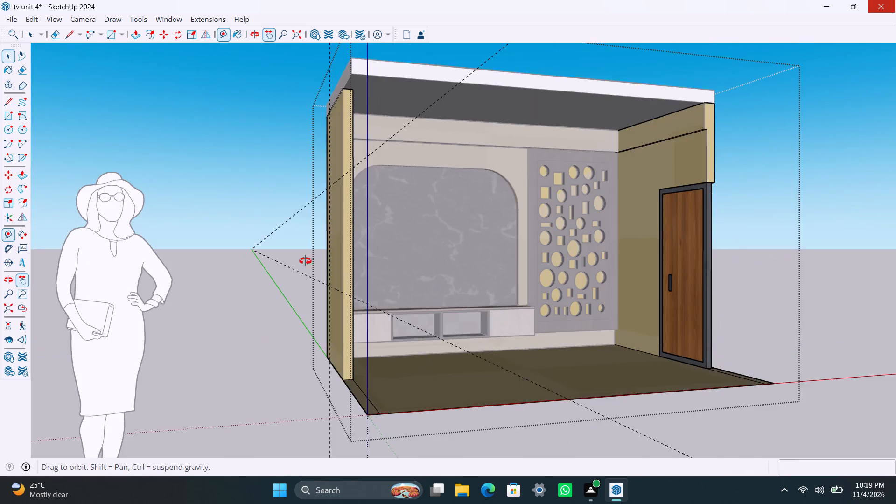
middle_drag(305, 261, 588, 284)
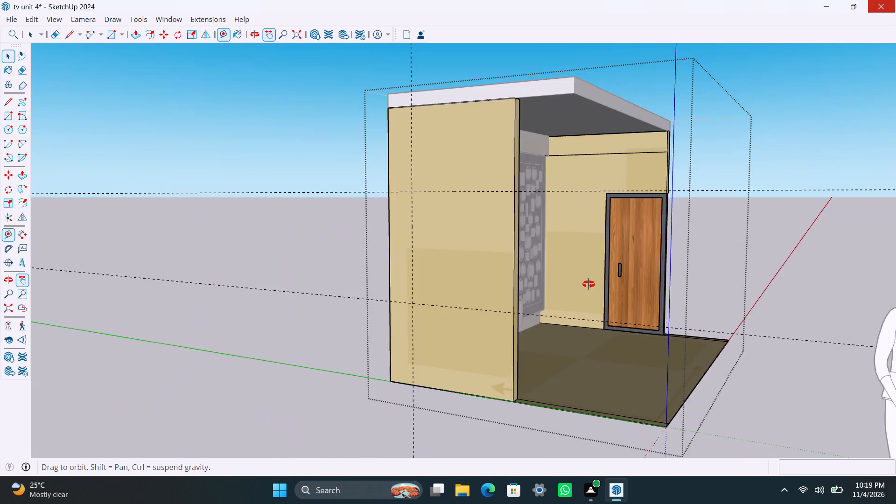
middle_drag(588, 284, 589, 285)
key(ctrl+z)
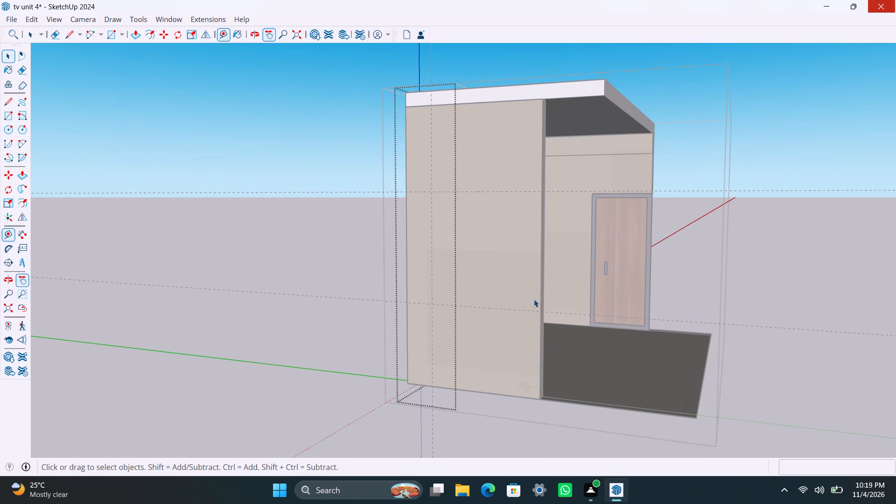
key(space)
click(847, 267)
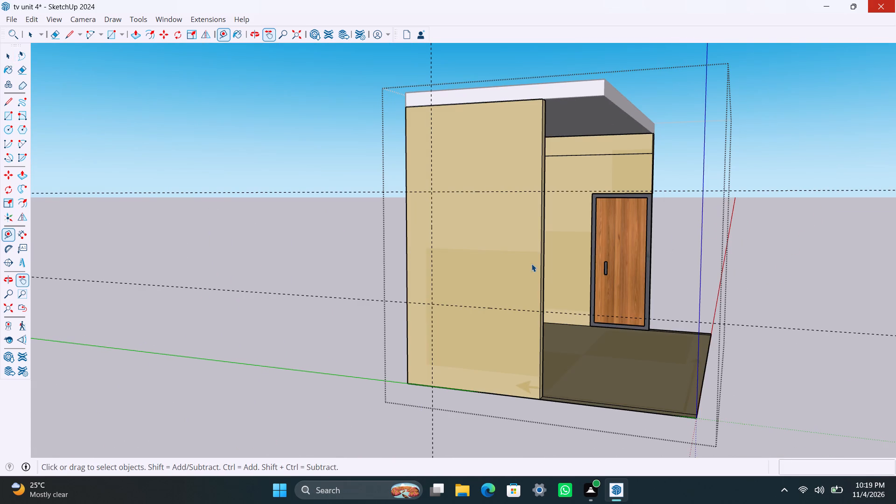
key(ctrl+z)
key(ctrl+z)
key(ctrl+z)
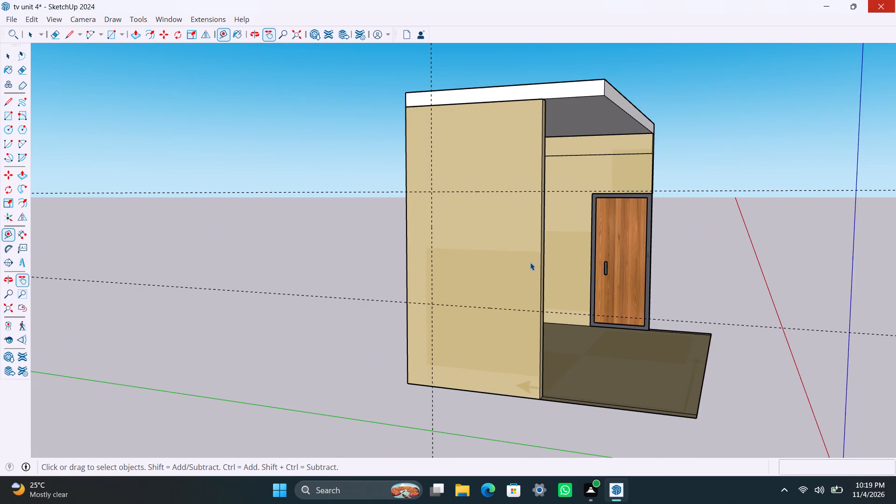
key(ctrl+z)
click(753, 248)
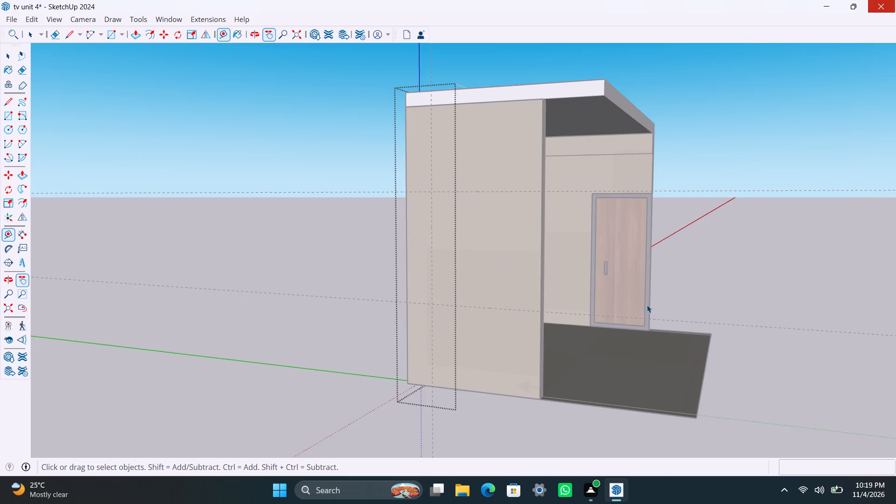
Open the room group for editing and select only the floor face in front of the TV unit.
scroll(630, 307, up, 2)
middle_drag(690, 303, 272, 301)
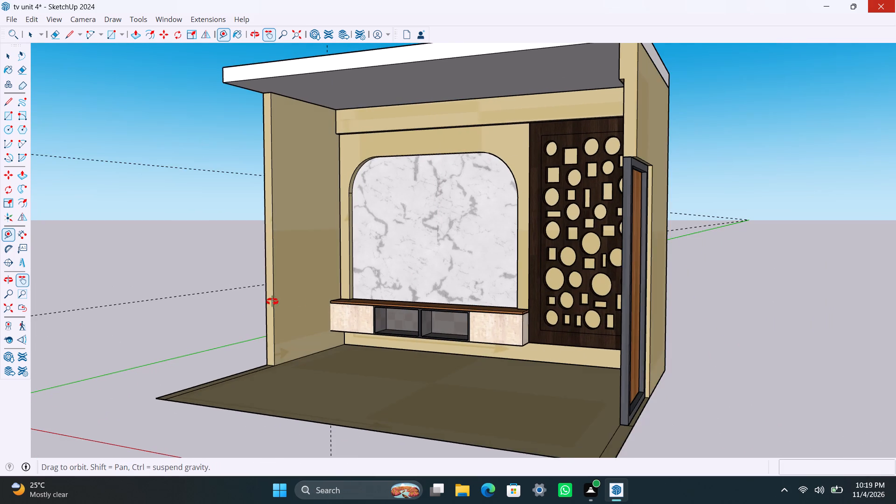
middle_drag(272, 301, 413, 294)
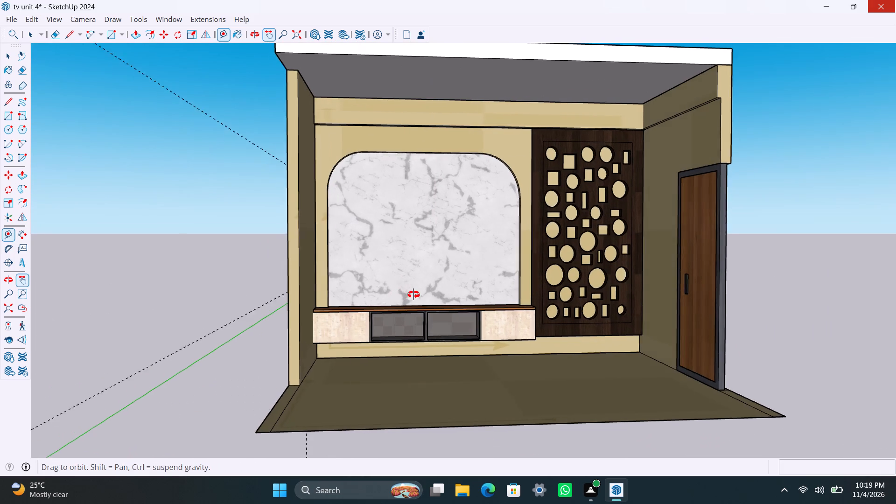
middle_drag(413, 294, 371, 309)
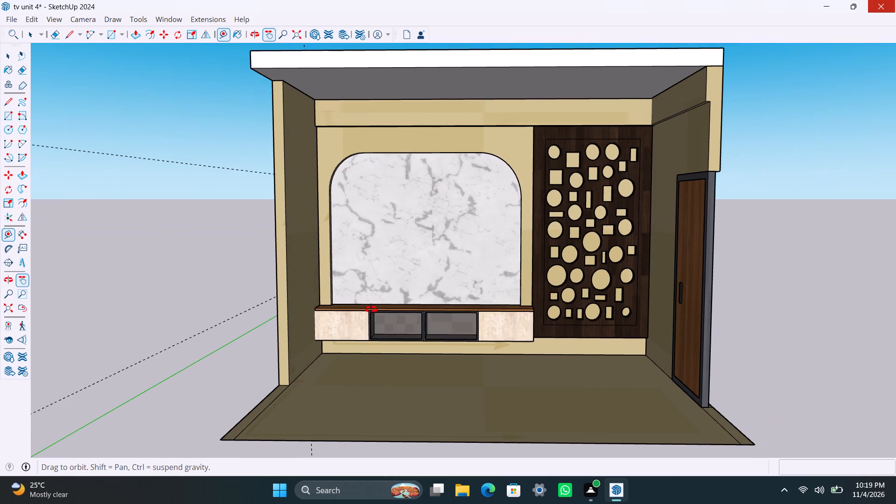
scroll(412, 244, up, 3)
triple_click(483, 403)
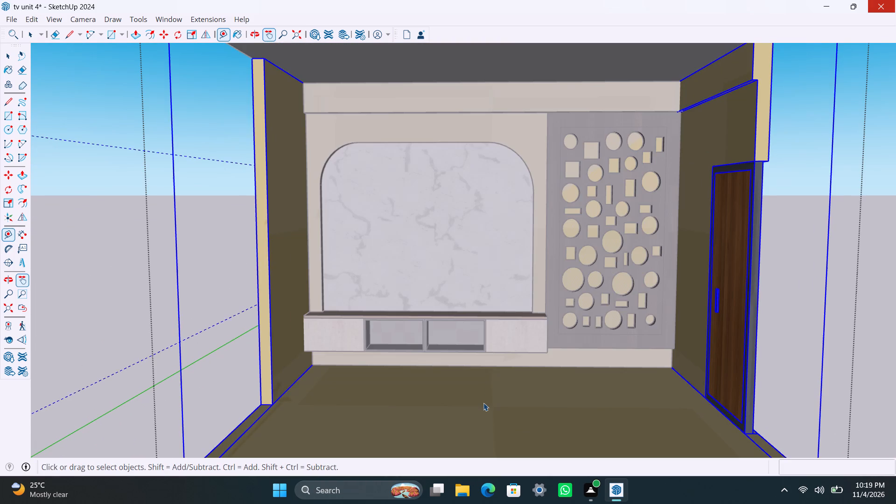
click(483, 403)
click(515, 362)
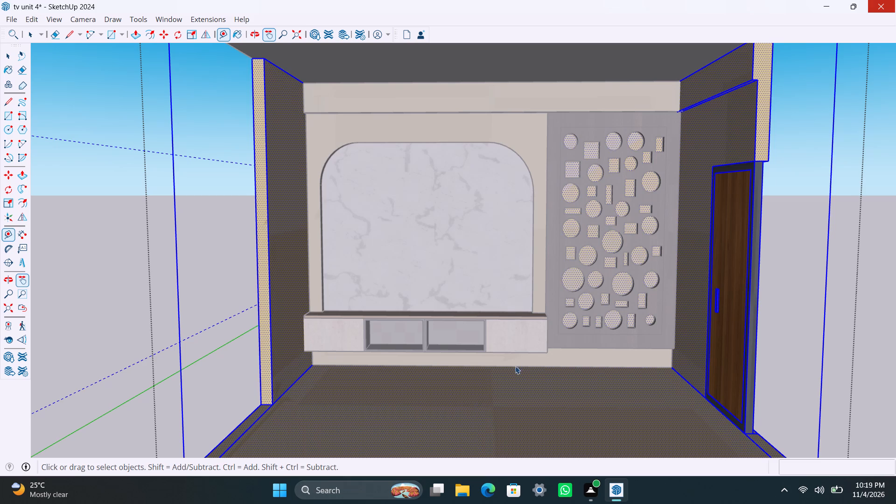
click(521, 397)
click(517, 401)
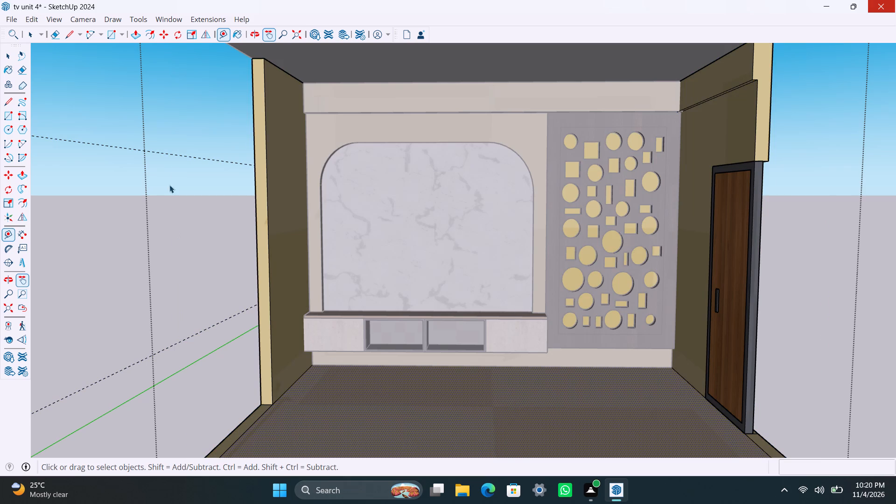
Enable the V-Ray for SketchUp tools and open the V-Ray Asset Editor.
right_click(449, 35)
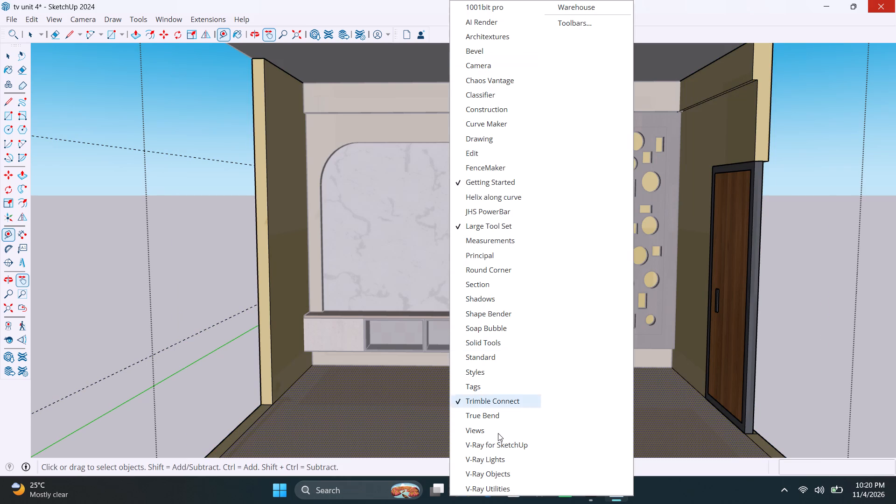
click(505, 444)
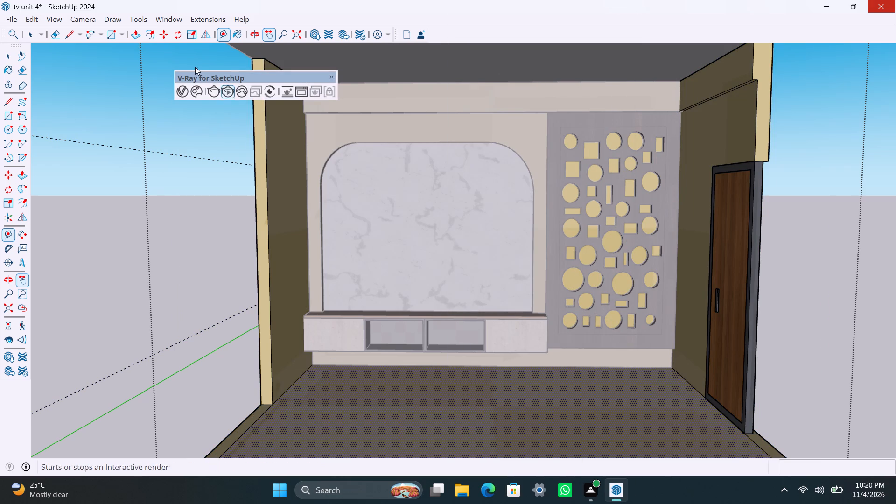
click(175, 93)
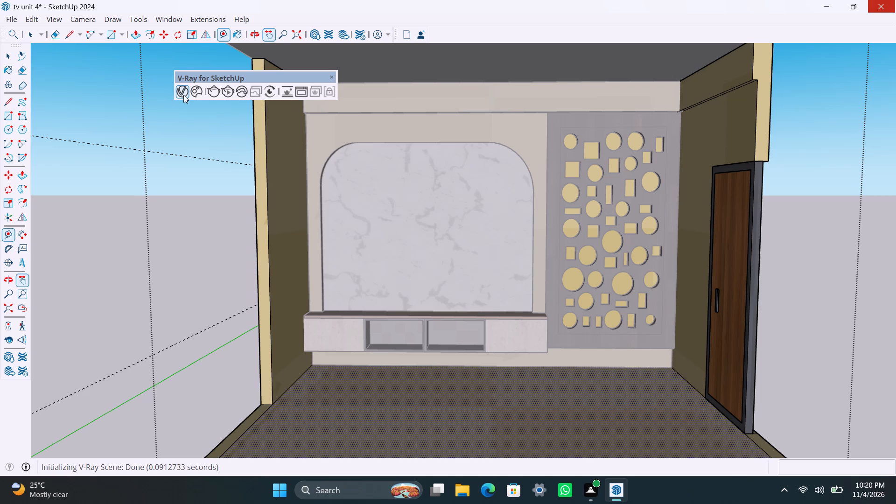
click(183, 94)
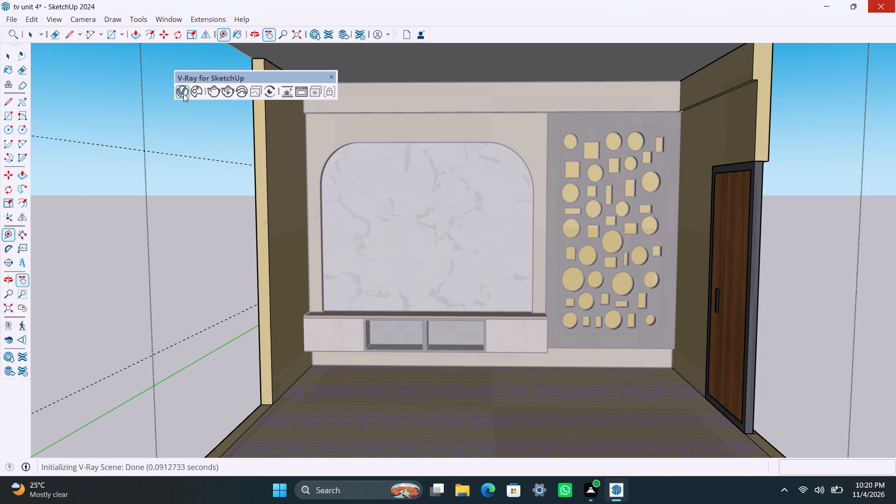
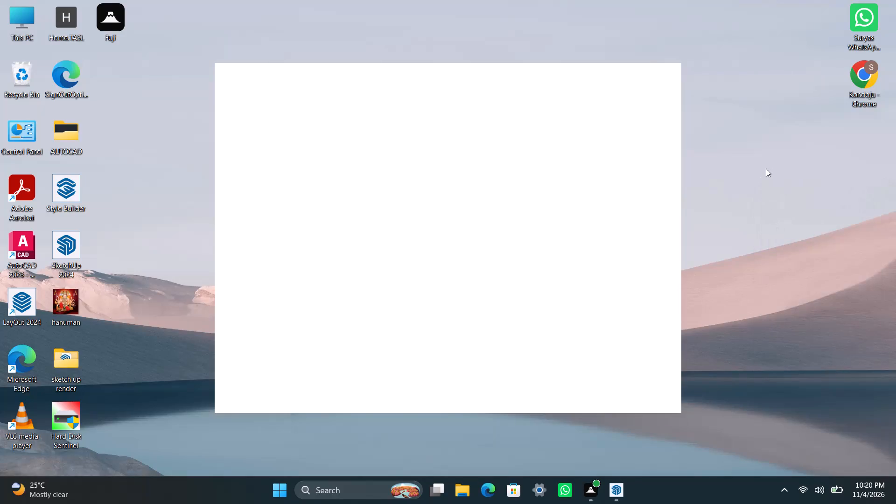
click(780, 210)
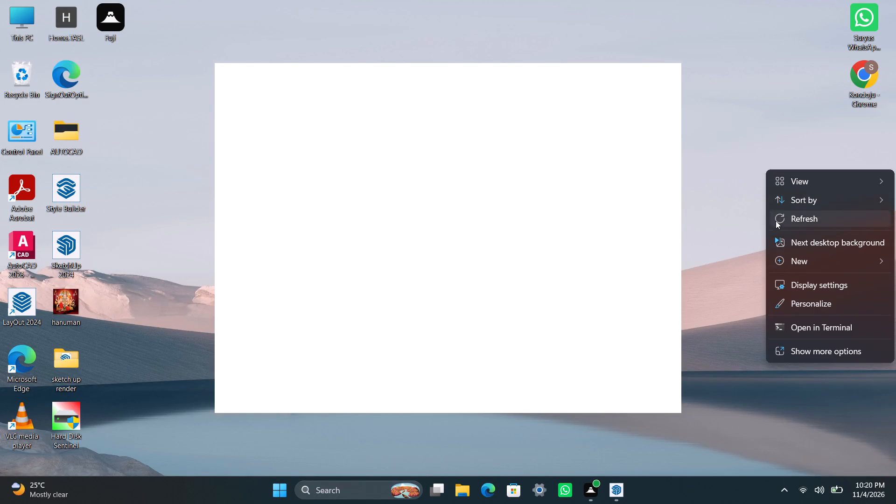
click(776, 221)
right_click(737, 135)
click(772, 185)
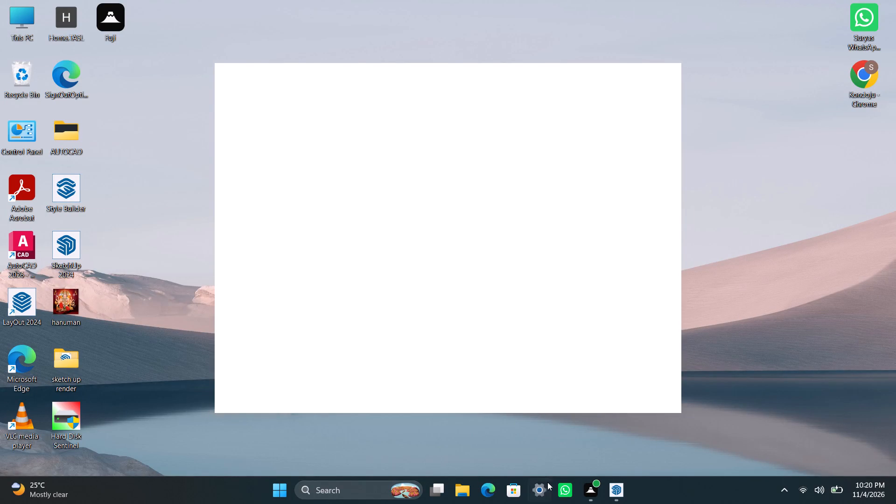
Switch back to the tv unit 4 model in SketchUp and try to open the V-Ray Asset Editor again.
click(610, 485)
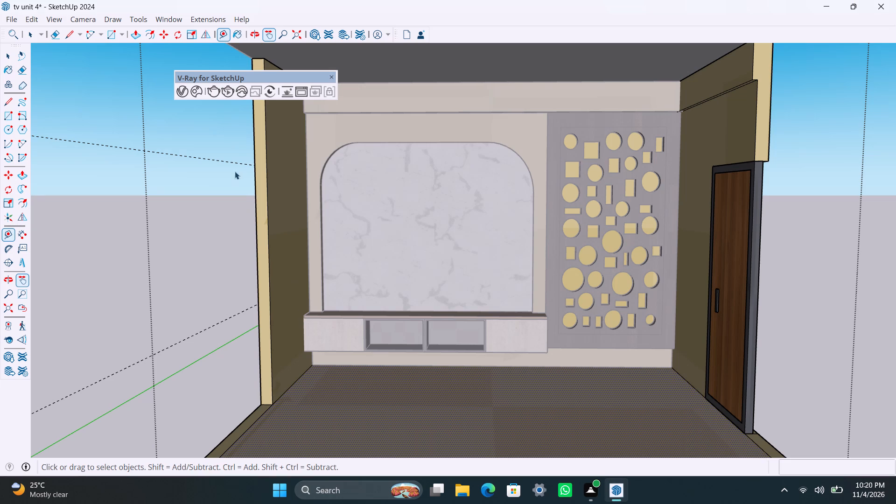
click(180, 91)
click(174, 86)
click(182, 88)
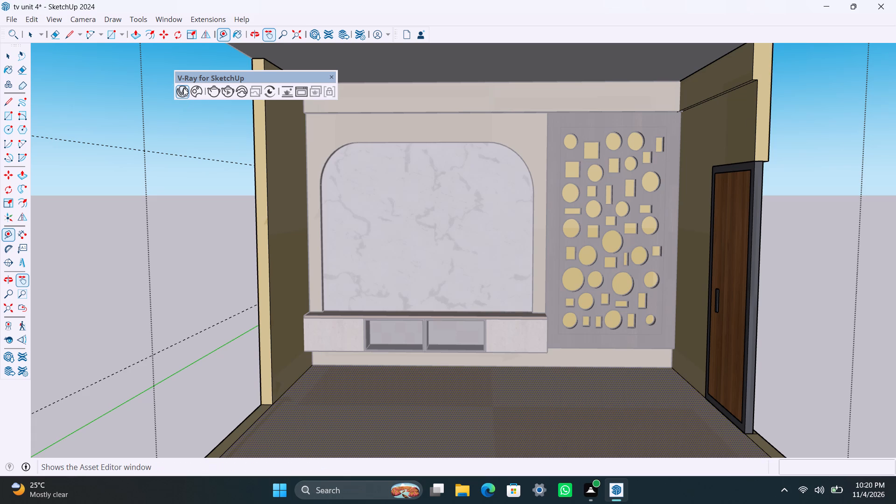
Hide the V-Ray for SketchUp tools.
click(333, 78)
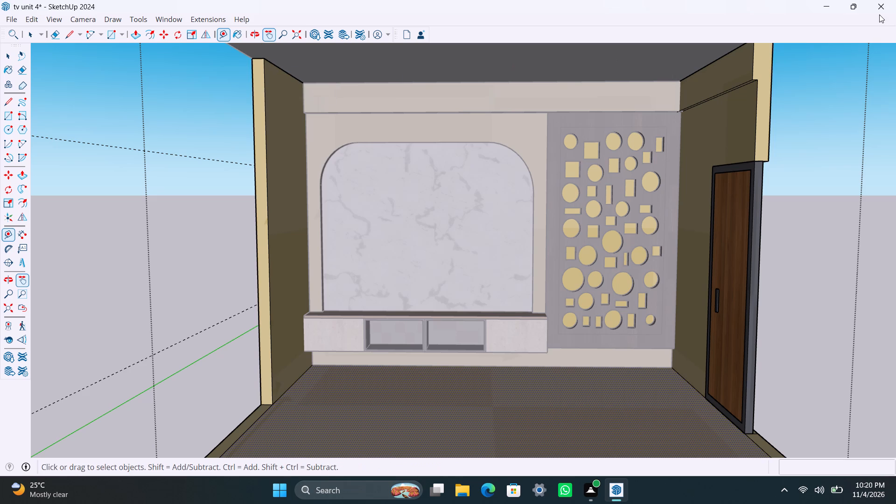
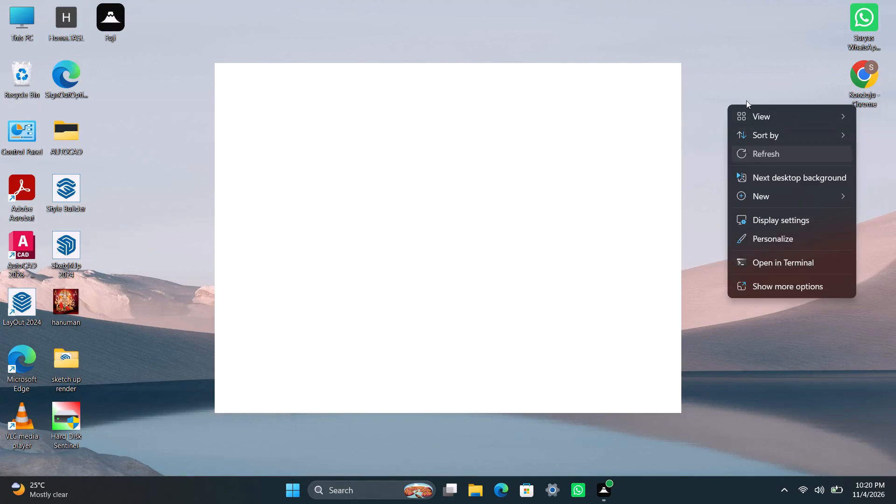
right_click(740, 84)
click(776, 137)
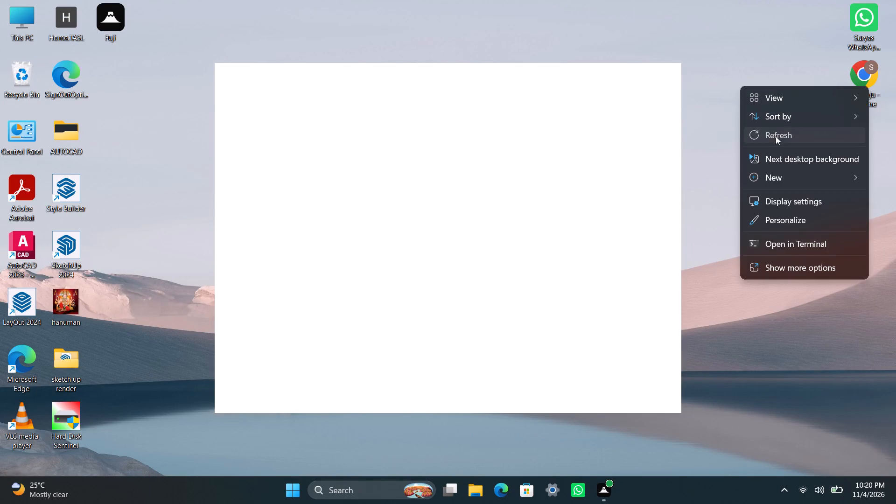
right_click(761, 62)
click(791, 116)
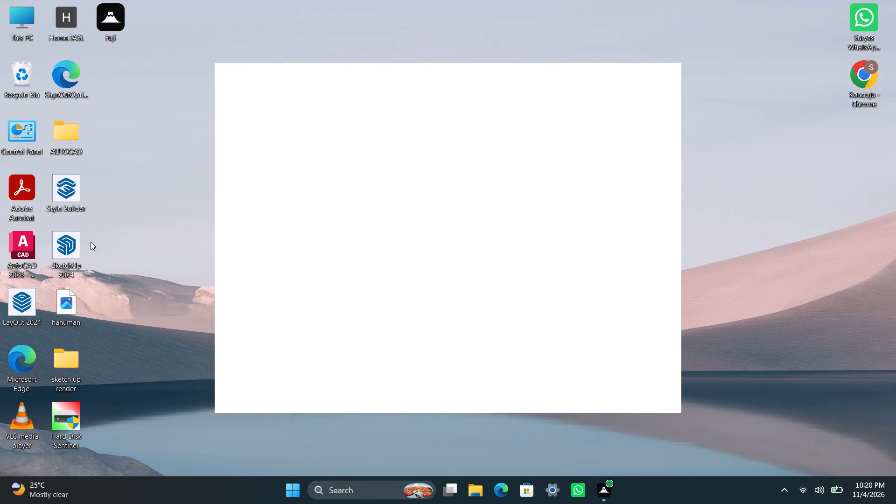
Launch SketchUp 2024 from the desktop.
double_click(74, 247)
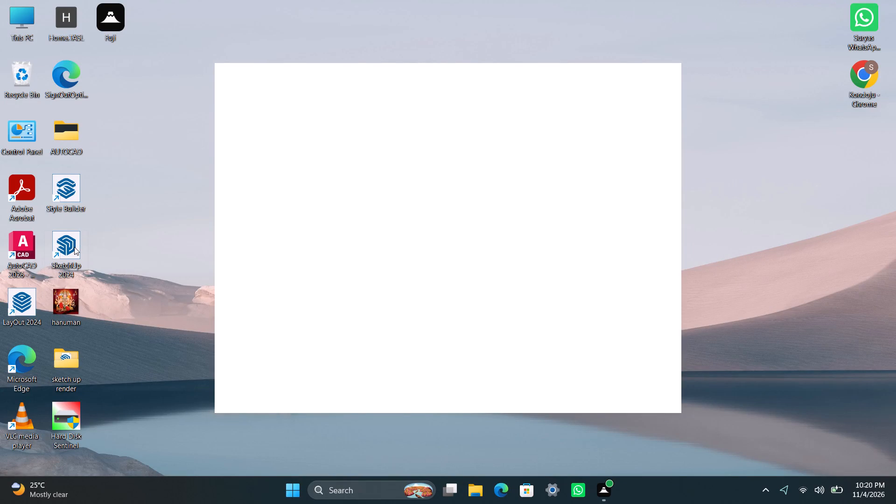
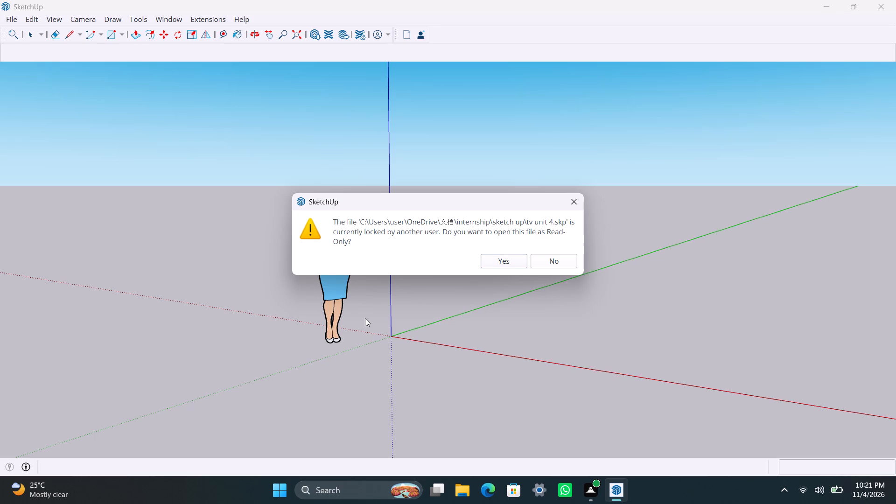
Open the locked file tv unit 4.skp as read-only.
click(497, 265)
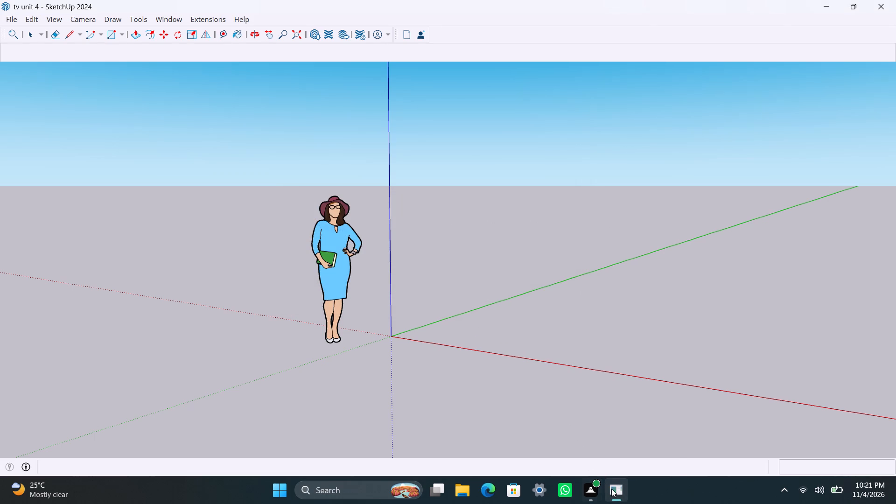
Close the SketchUp 2024 window holding the read-only tv unit 4 model.
click(667, 392)
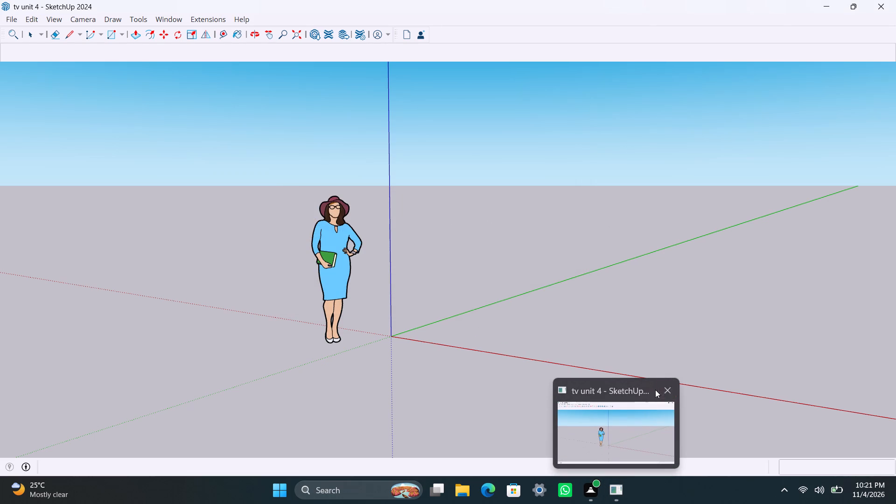
click(662, 384)
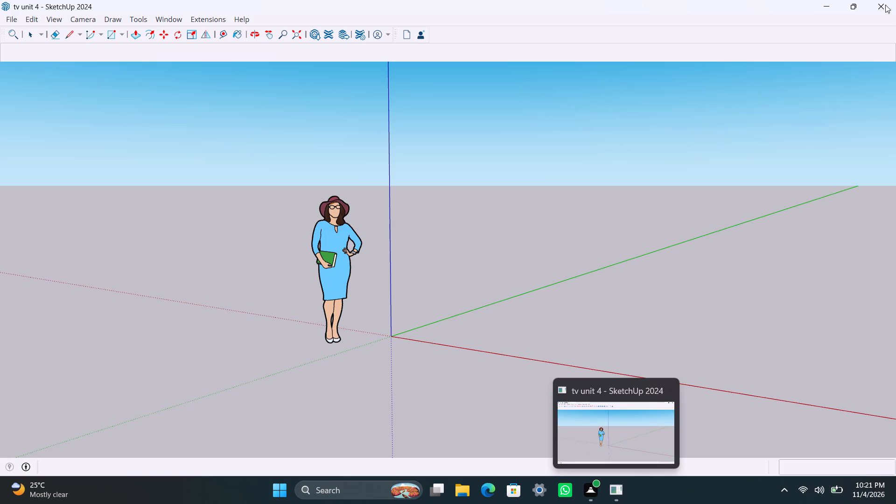
click(883, 5)
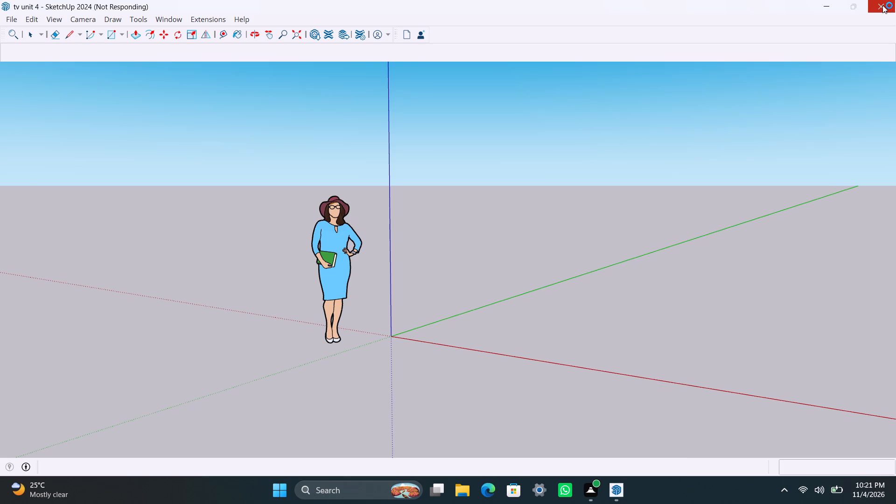
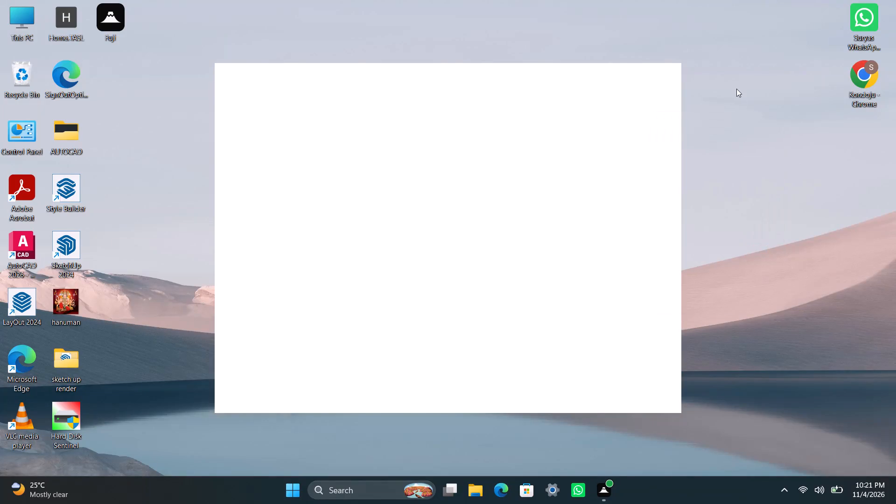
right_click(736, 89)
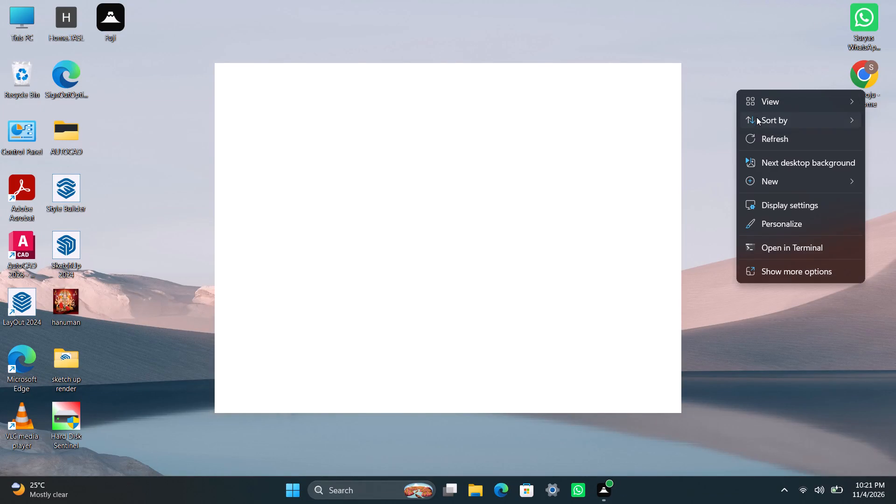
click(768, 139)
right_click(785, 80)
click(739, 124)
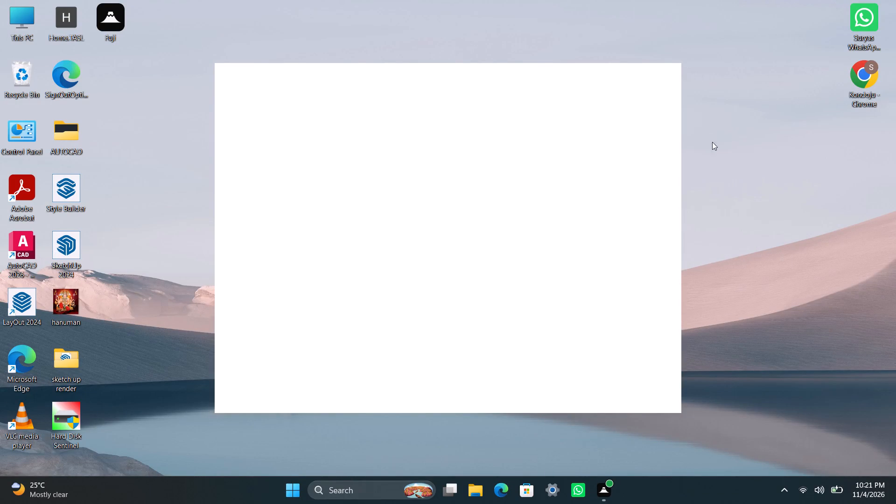
Launch SketchUp 2024 again from the desktop.
double_click(67, 248)
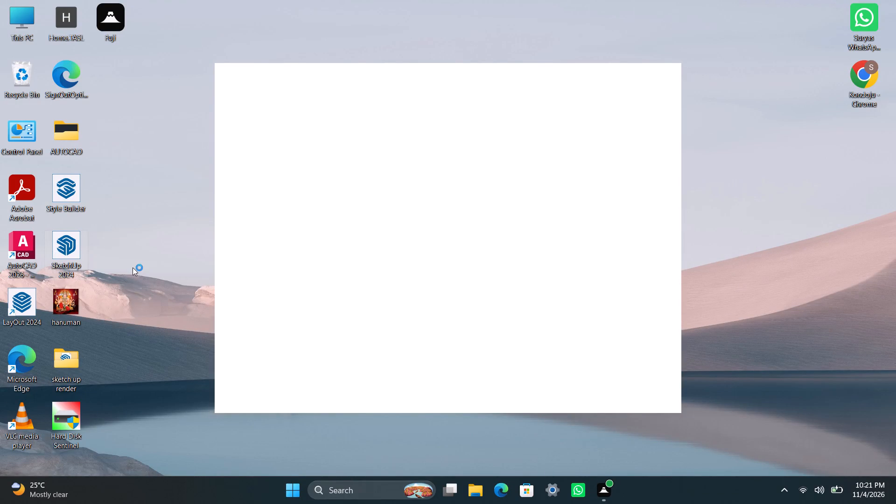
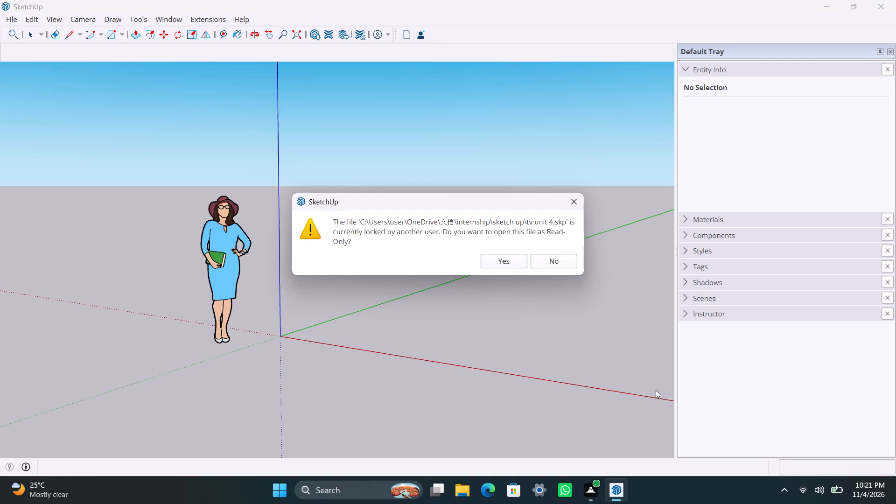
Open the locked tv unit 4 model as read-only.
click(509, 265)
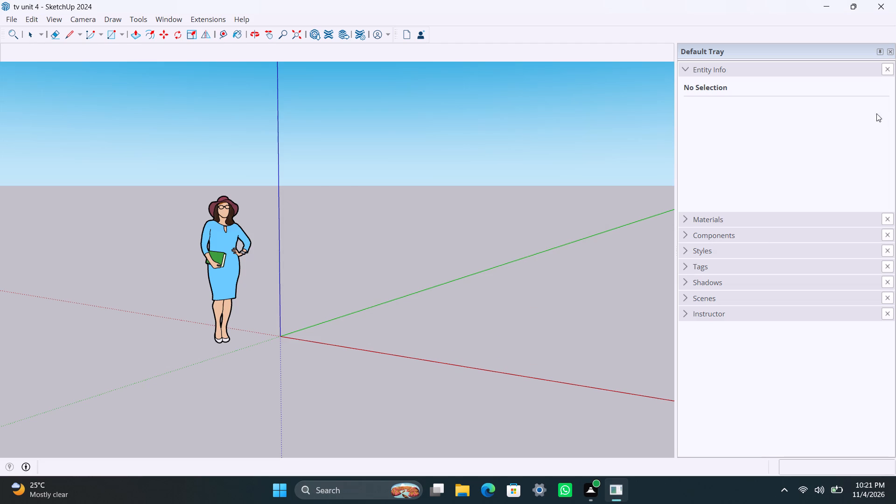
Close the Default Tray.
click(891, 49)
click(891, 50)
click(890, 71)
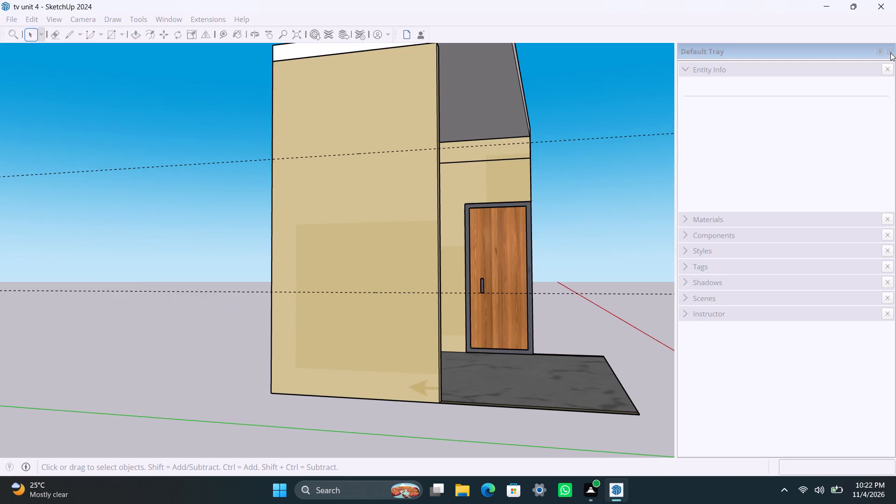
click(595, 192)
Open the wall group for editing at the plain side wall beside the TV cabinet and clear the selection.
scroll(679, 313, down, 8)
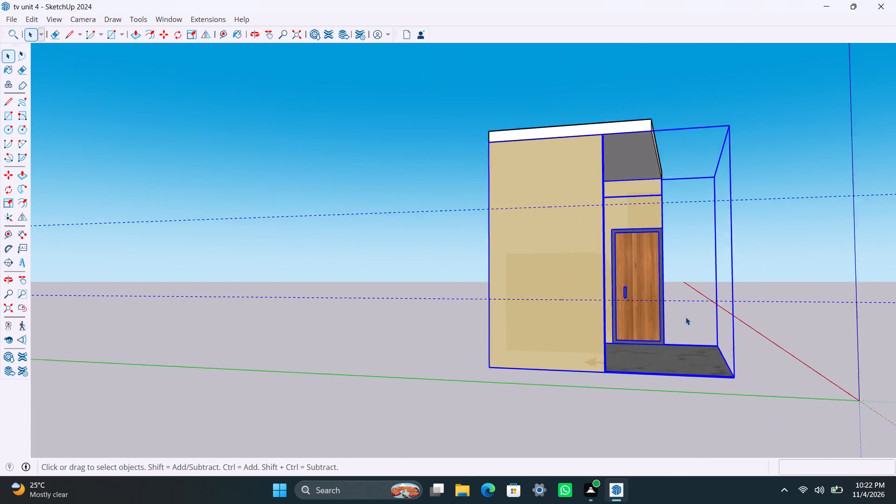
middle_drag(783, 304, 470, 364)
scroll(459, 363, up, 3)
middle_drag(496, 360, 354, 376)
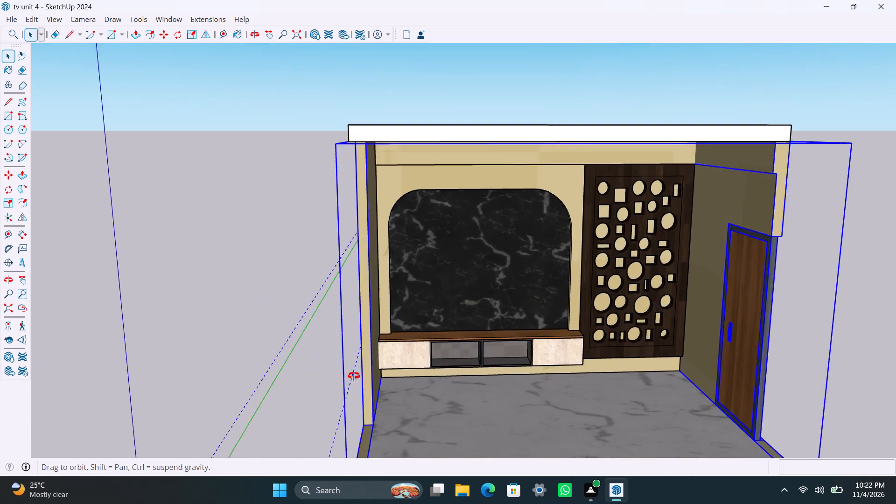
middle_drag(354, 376, 343, 370)
scroll(357, 323, up, 3)
click(363, 287)
click(360, 286)
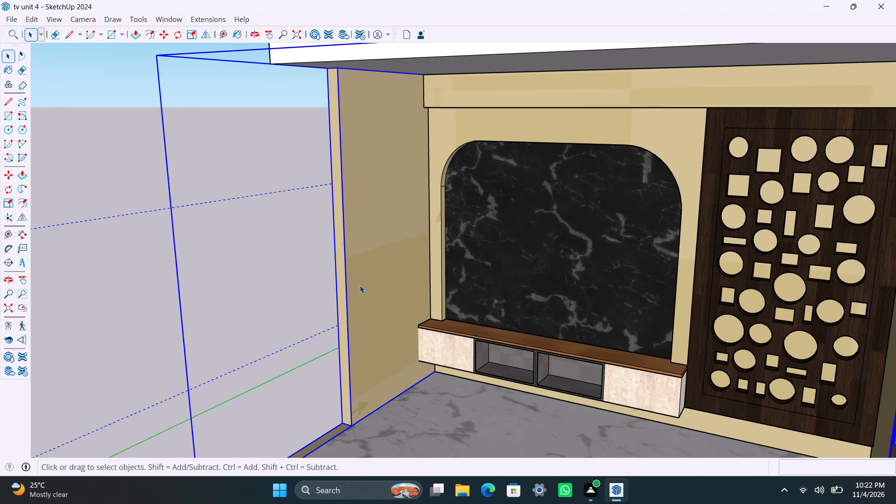
click(359, 285)
triple_click(358, 172)
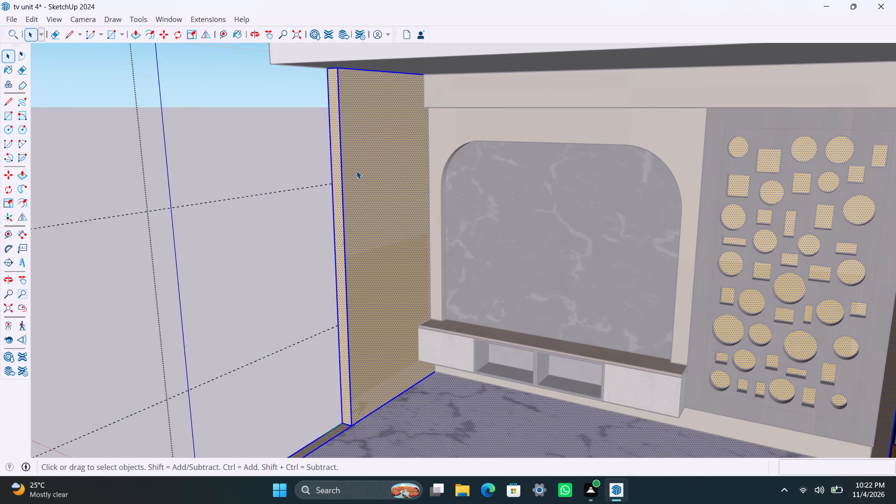
click(358, 184)
click(246, 252)
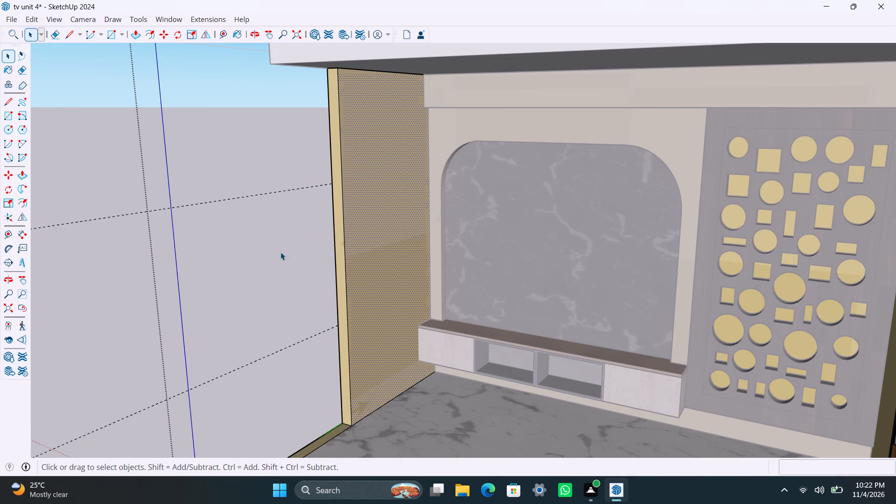
click(341, 227)
click(263, 252)
click(260, 254)
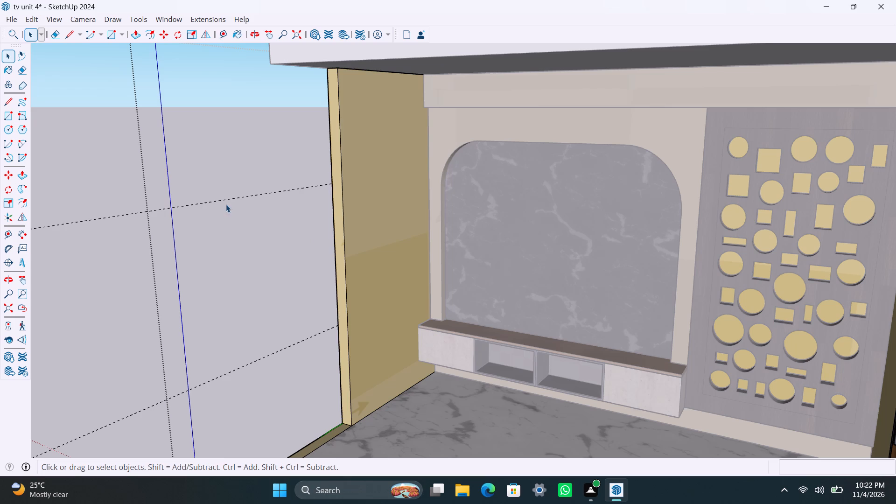
click(226, 204)
click(231, 178)
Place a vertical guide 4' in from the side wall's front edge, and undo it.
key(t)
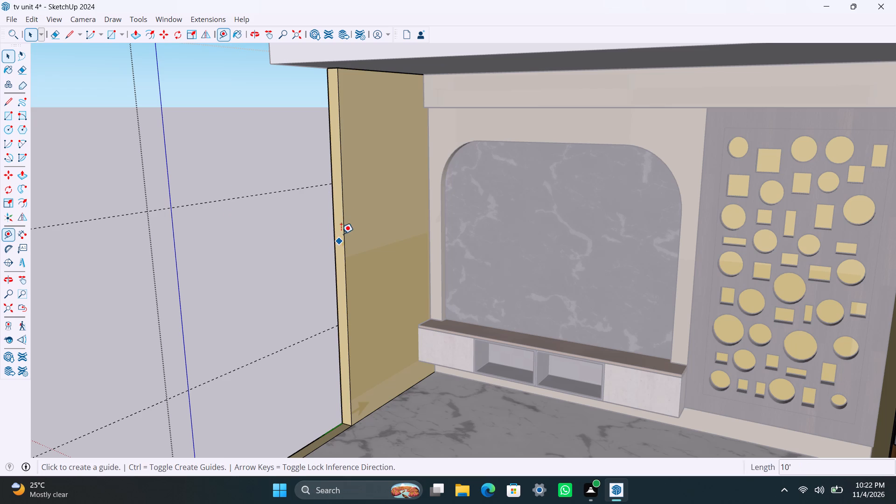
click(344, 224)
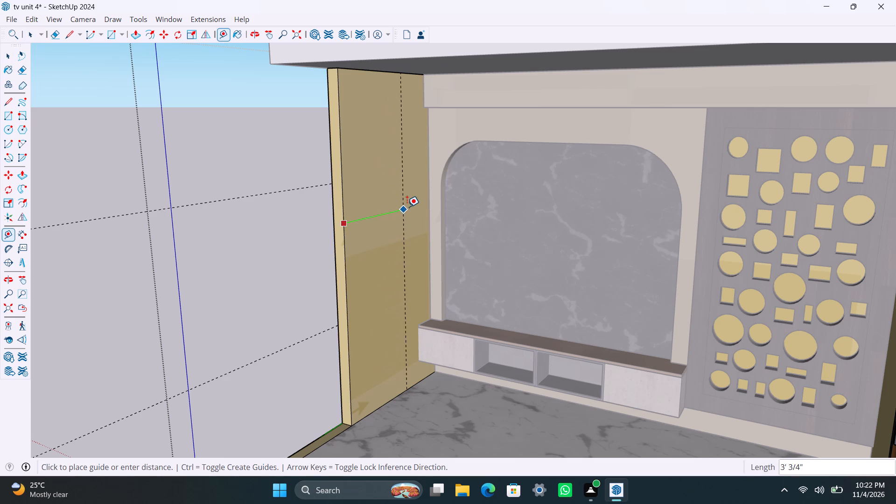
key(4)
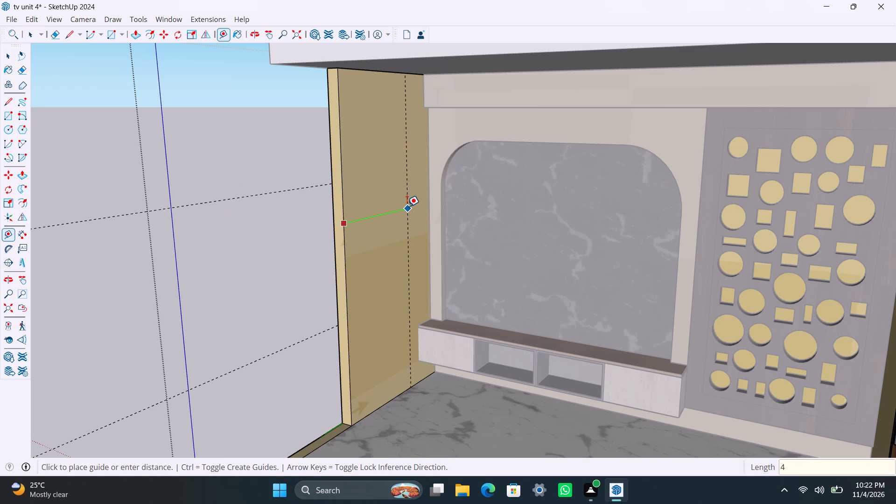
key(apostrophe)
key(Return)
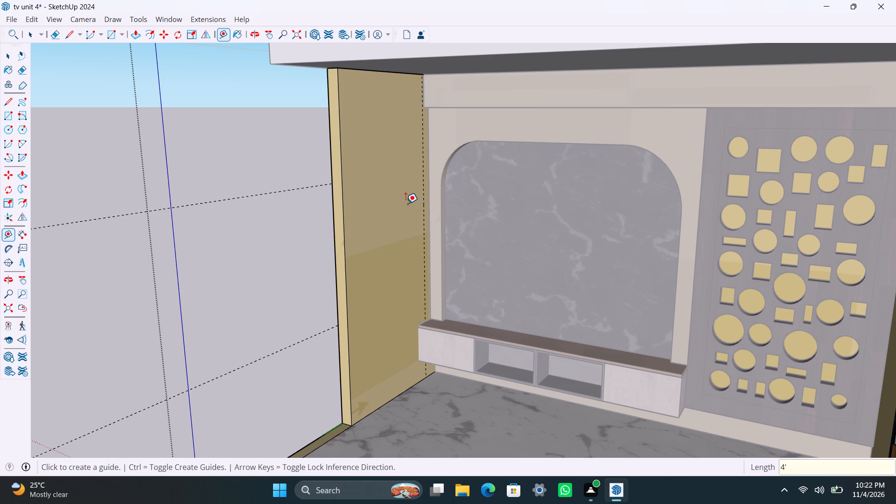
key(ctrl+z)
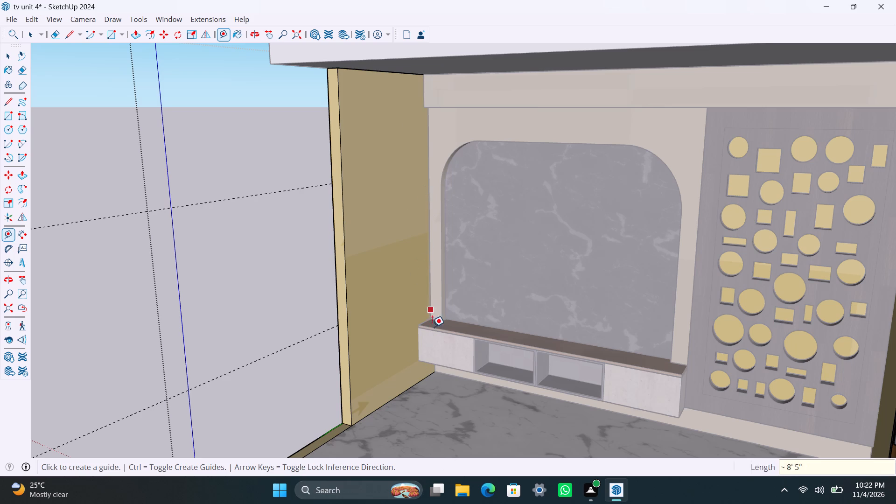
Place vertical guides along the side wall's front edge, about 3' 7" from the TV cabinet's side, and about 3' 7" in from that edge.
click(420, 346)
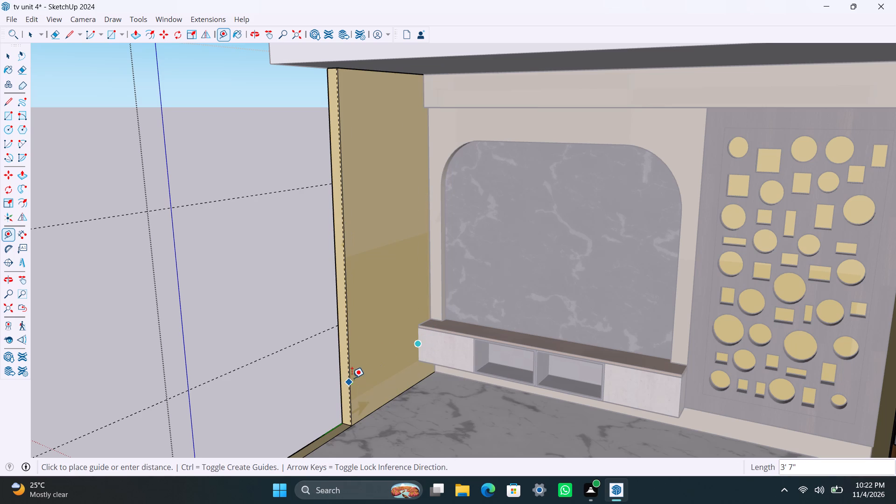
click(352, 374)
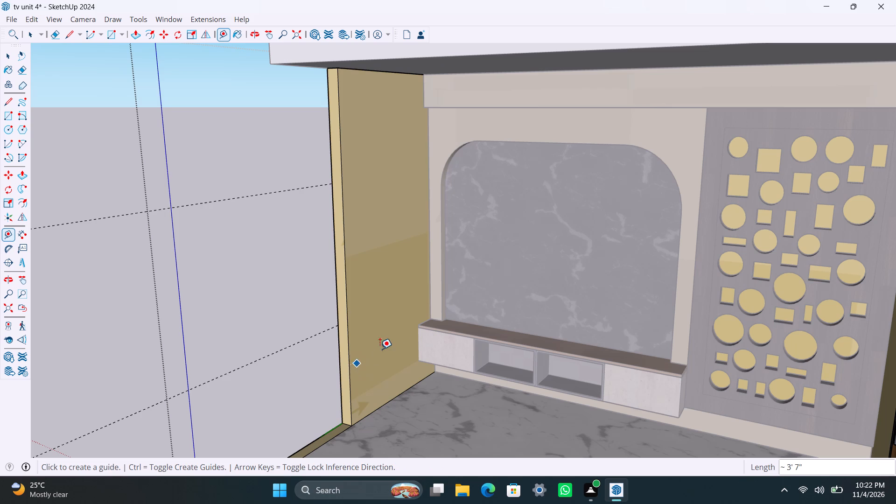
click(349, 323)
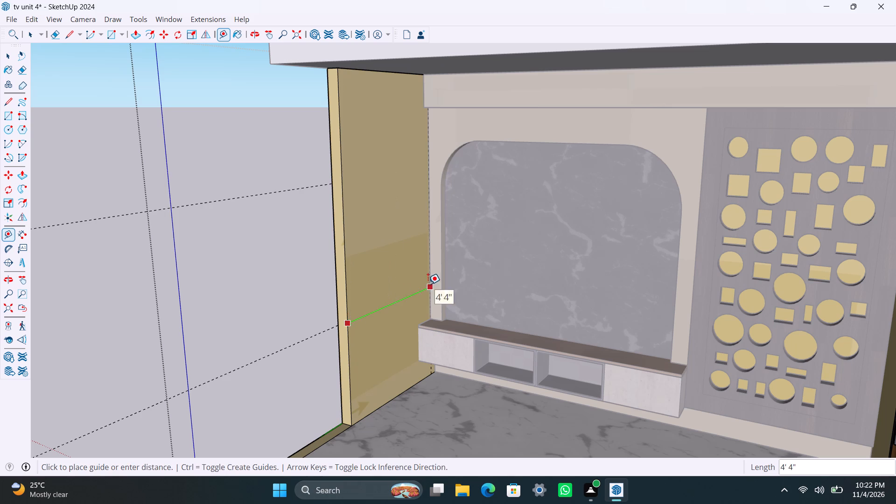
click(418, 299)
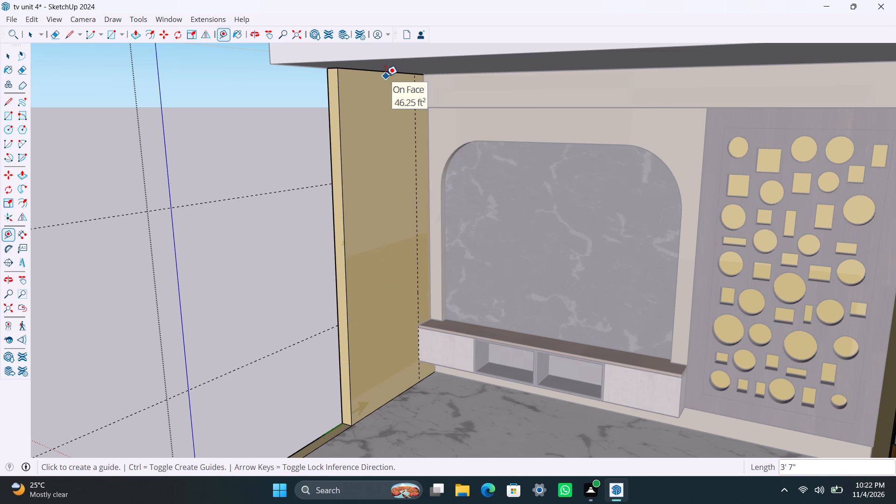
Place horizontal guides on the side wall 3' below its top edge and 4' below that first guide.
click(385, 73)
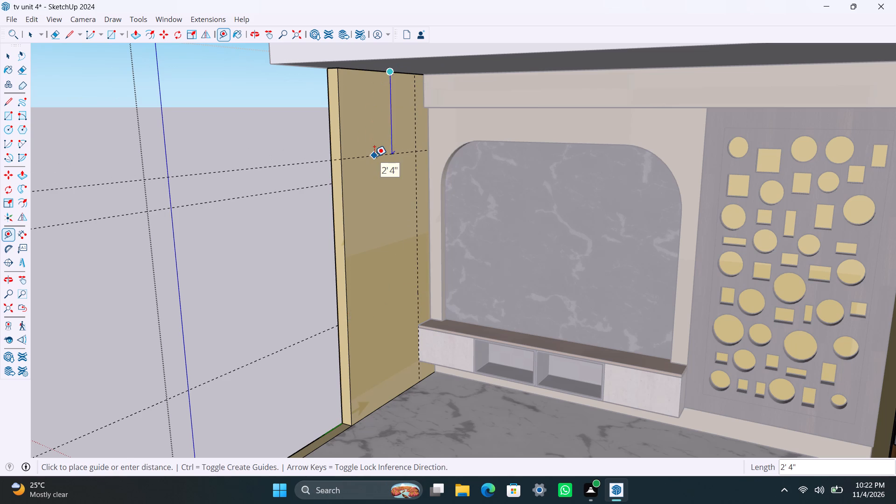
text(3')
key(apostrophe)
key(Return)
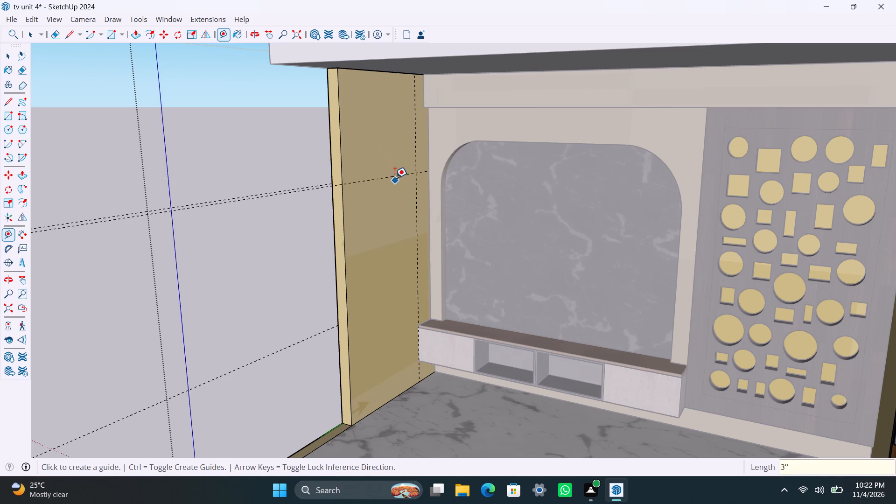
click(395, 178)
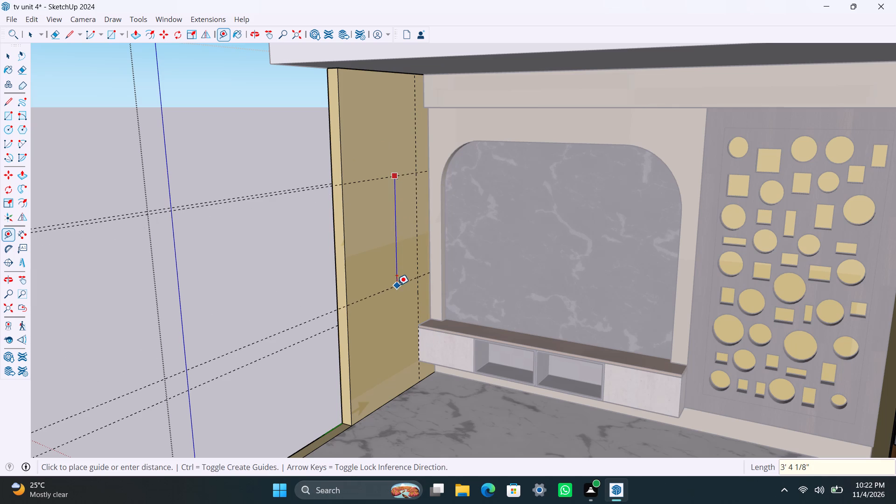
key(4)
key(apostrophe)
key(Return)
key(space)
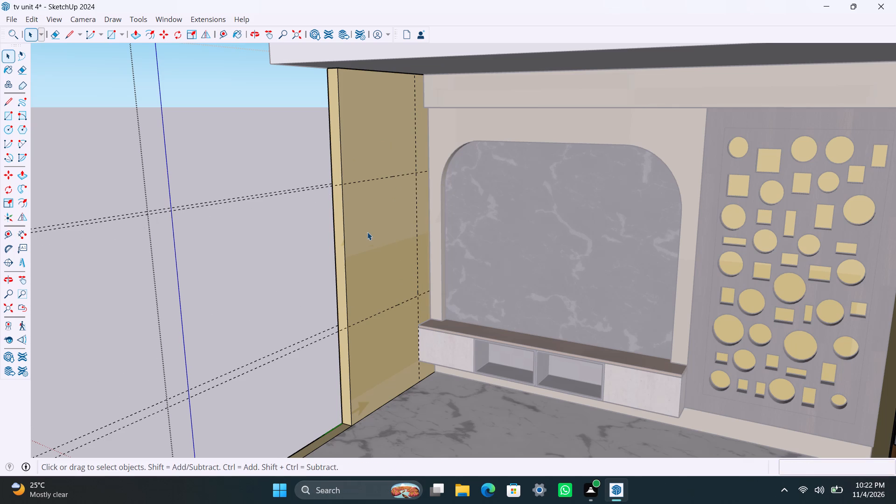
Draw a 3' 7" by 4' window rectangle between the guides on the side wall's inner face.
key(r)
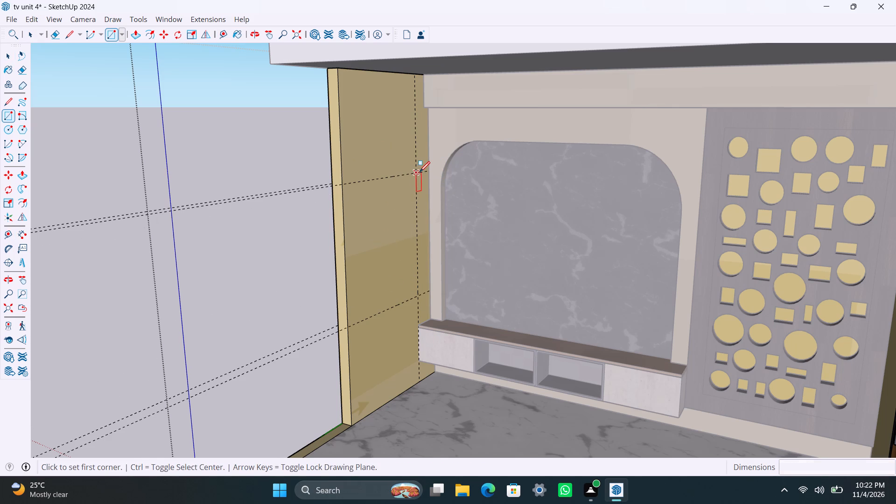
click(420, 172)
click(351, 326)
key(space)
Push the window rectangle through the full wall thickness to cut an opening.
click(359, 269)
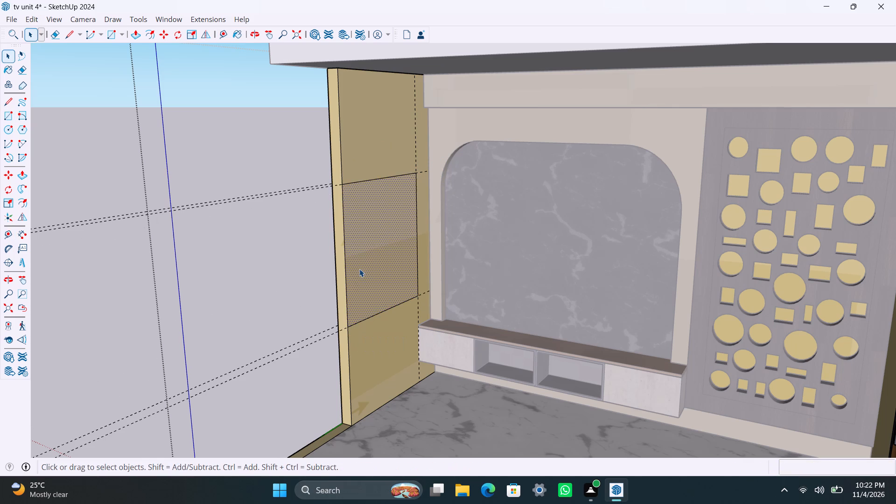
key(p)
click(360, 268)
click(354, 254)
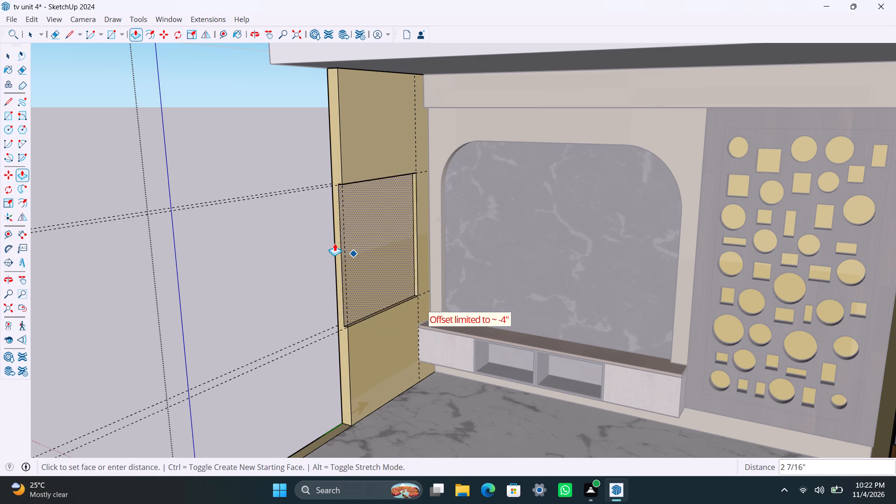
click(335, 243)
key(space)
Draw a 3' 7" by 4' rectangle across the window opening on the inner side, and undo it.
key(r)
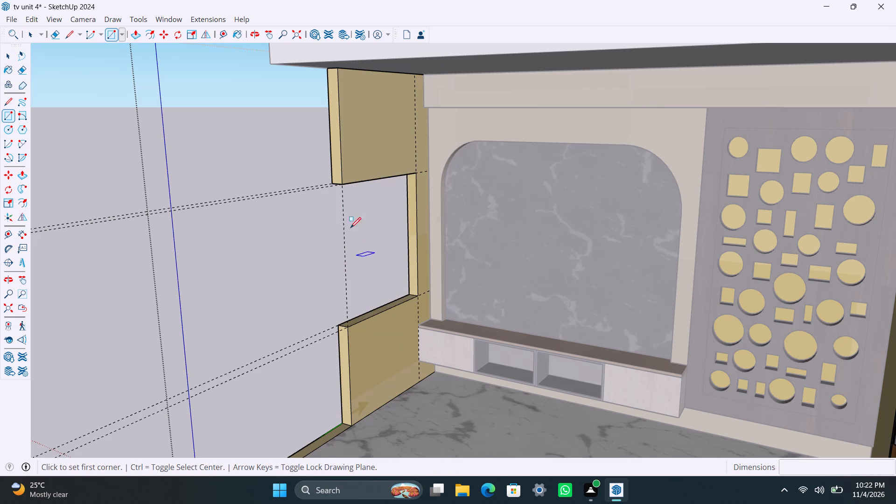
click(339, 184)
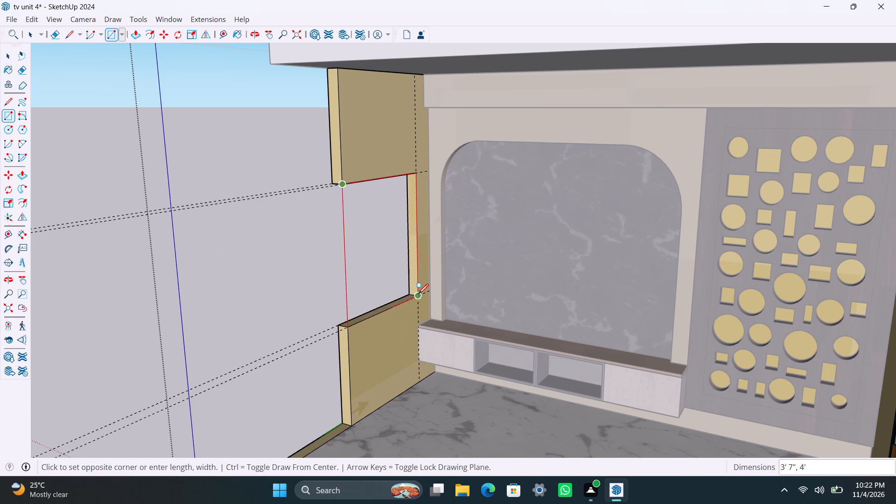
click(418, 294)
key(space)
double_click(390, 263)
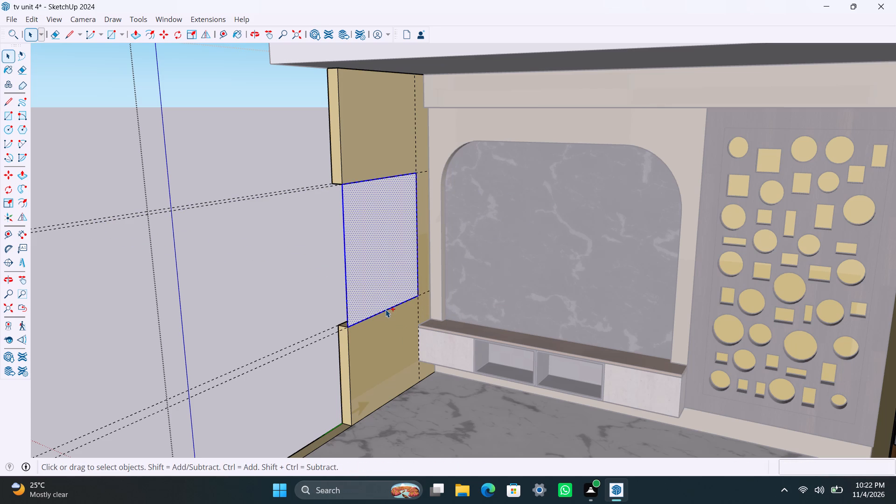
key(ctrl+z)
Draw a rectangle of about 3' 7" by 4' across the window opening on the wall's outer side.
scroll(358, 330, down, 2)
middle_drag(320, 364, 789, 315)
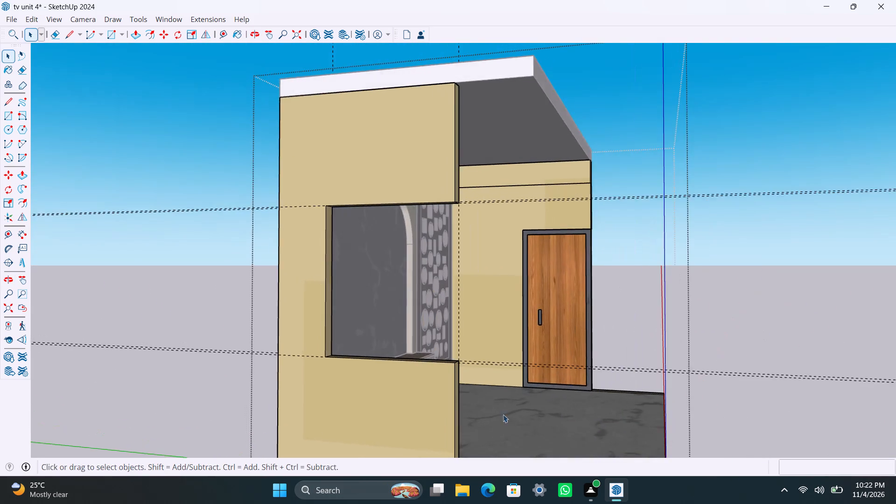
scroll(436, 390, down, 3)
middle_drag(435, 387, 457, 385)
key(r)
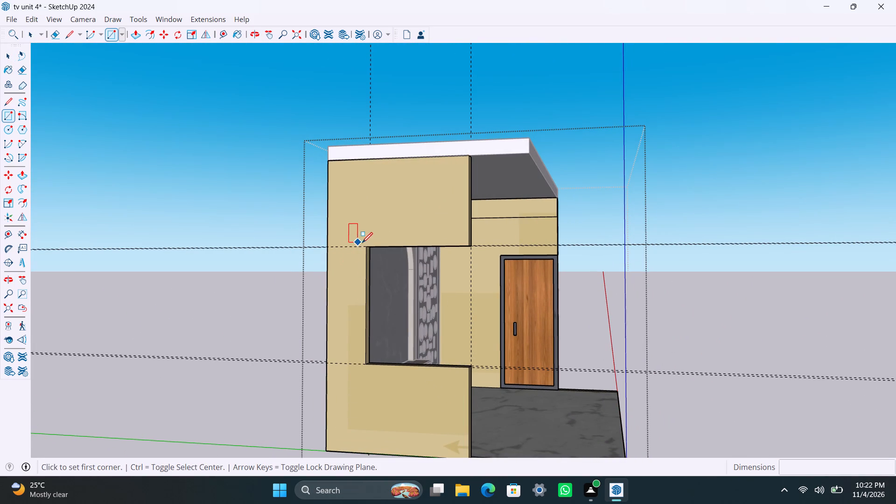
drag(366, 250, 366, 259)
click(473, 364)
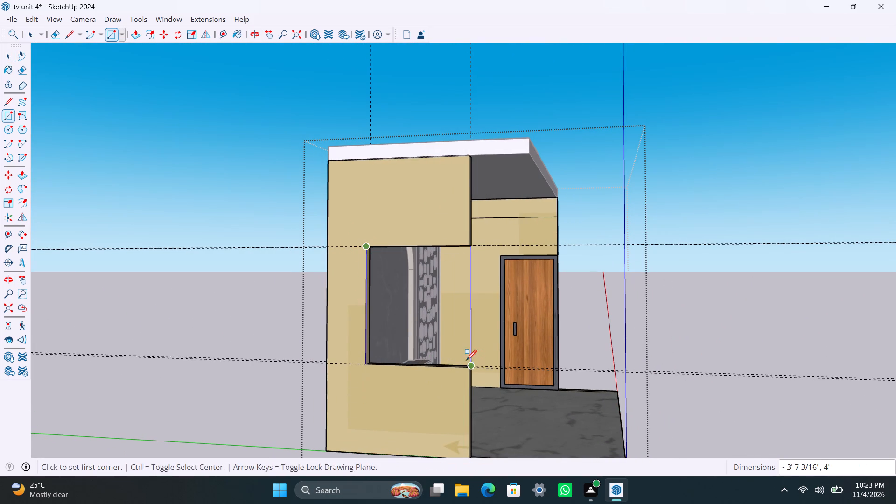
key(space)
Make the new rectangle in the window opening a group.
double_click(433, 320)
right_click(433, 318)
triple_click(400, 278)
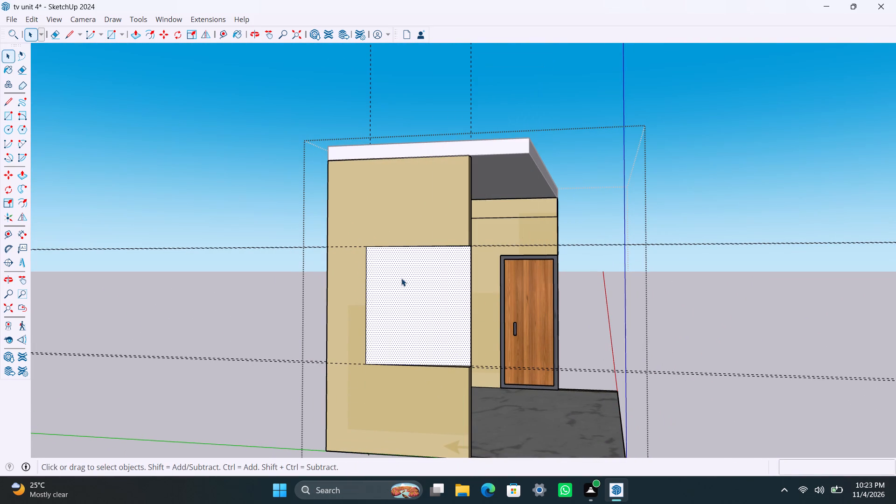
right_click(395, 287)
click(451, 105)
Inside the window group, offset the rectangle's edges inward about 3 1/2" to outline the frame.
triple_click(406, 287)
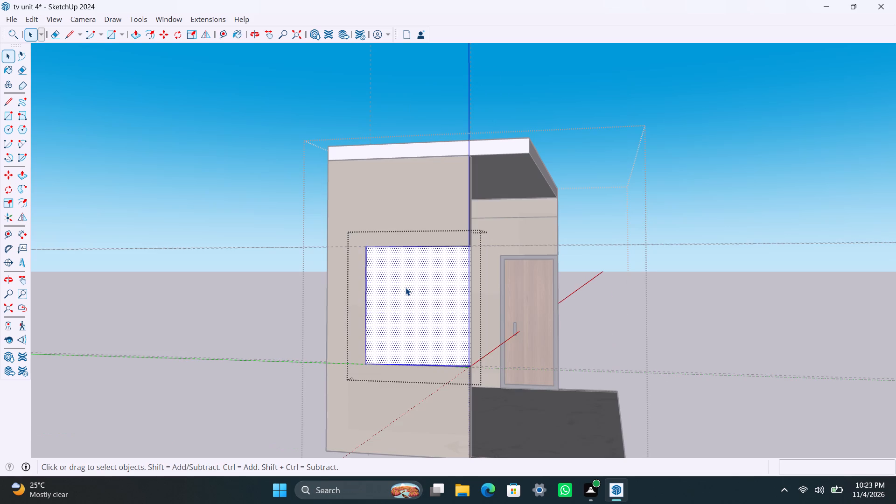
key(f)
click(374, 311)
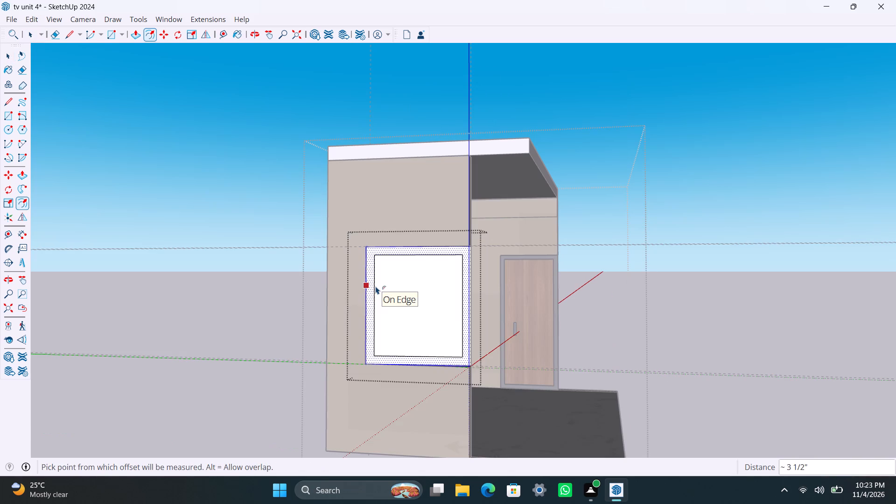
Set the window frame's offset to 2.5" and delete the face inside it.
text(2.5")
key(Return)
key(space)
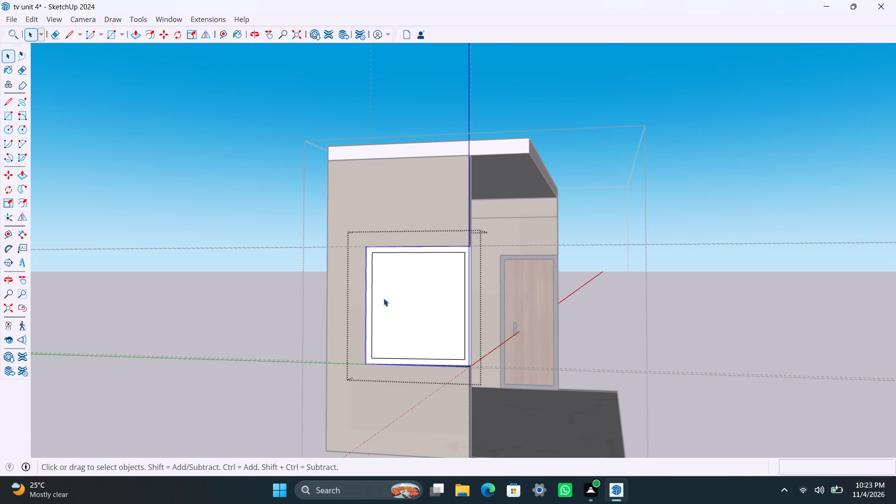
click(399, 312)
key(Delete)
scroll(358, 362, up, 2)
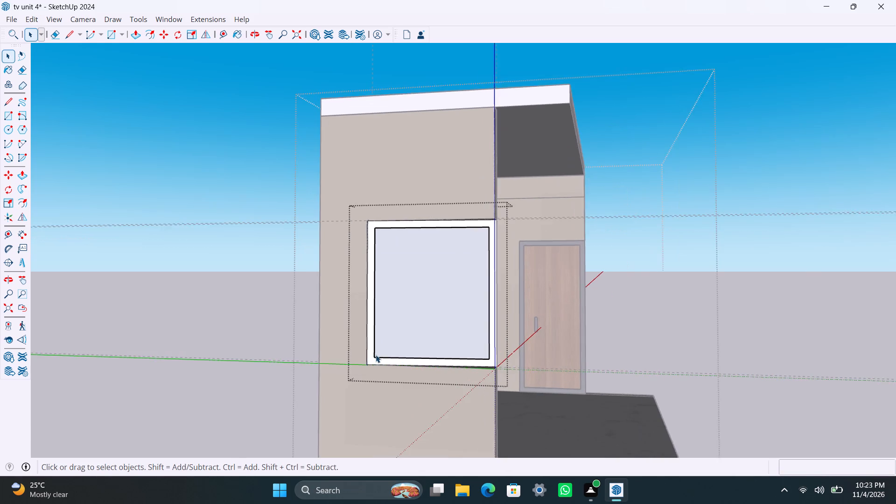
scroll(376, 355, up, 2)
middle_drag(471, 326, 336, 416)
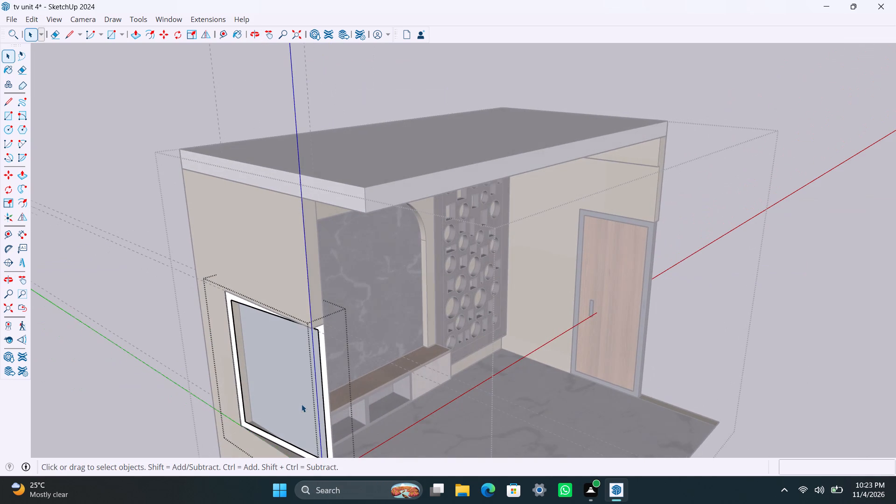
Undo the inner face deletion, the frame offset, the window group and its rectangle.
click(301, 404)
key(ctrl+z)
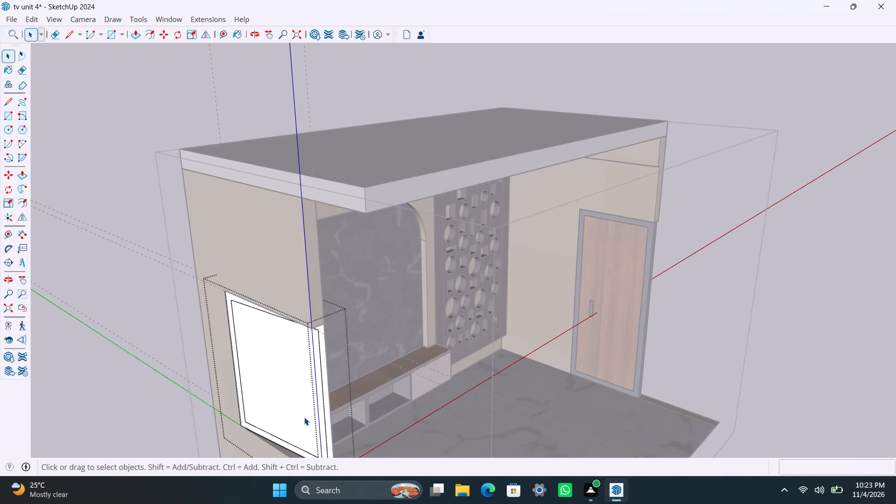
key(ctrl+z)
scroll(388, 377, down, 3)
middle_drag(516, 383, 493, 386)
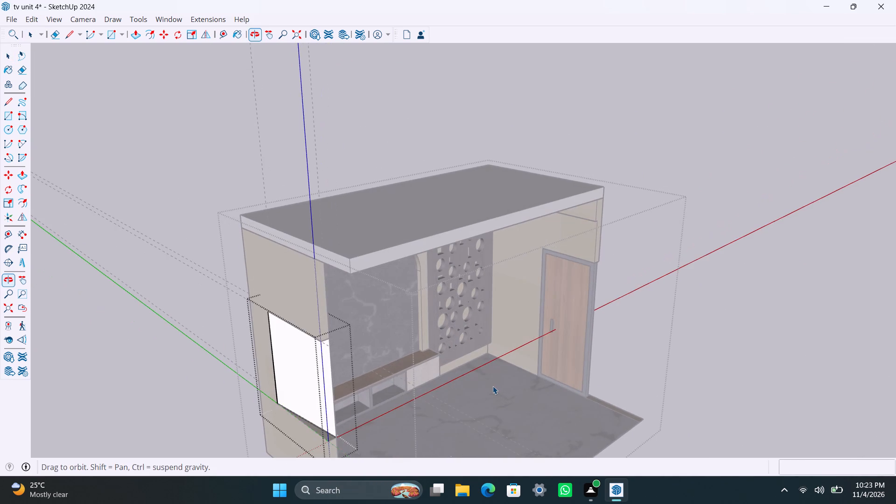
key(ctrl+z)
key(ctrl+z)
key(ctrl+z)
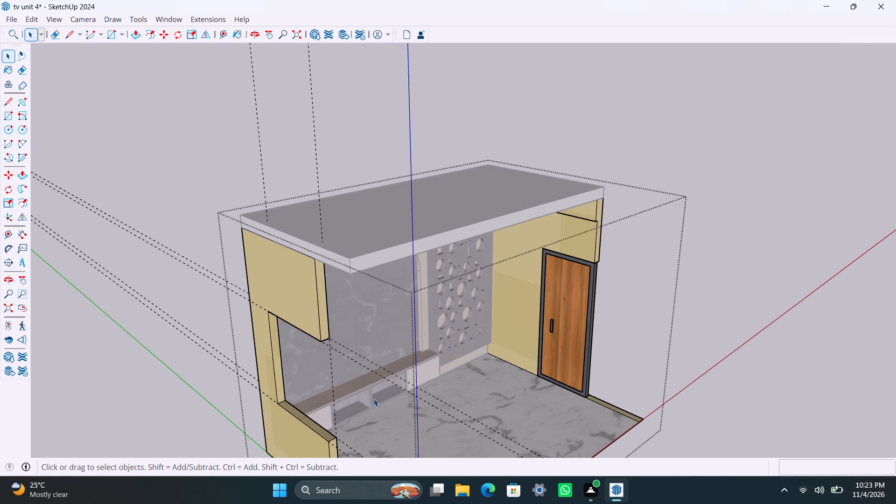
Redraw a rectangle across the window opening, between opposite corners on the wall's outer side.
scroll(289, 370, down, 4)
shift+middle_drag(357, 412, 448, 283)
scroll(373, 305, up, 2)
middle_drag(367, 319, 498, 327)
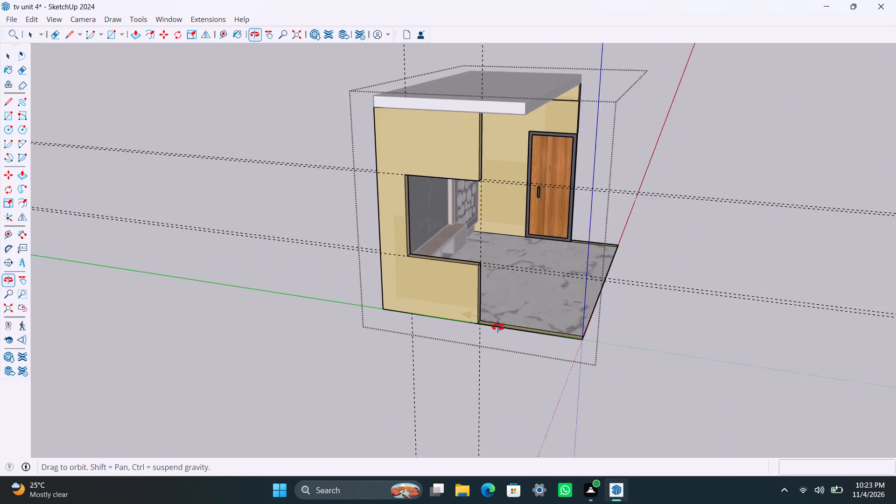
middle_drag(498, 327, 504, 327)
key(r)
drag(409, 178, 409, 183)
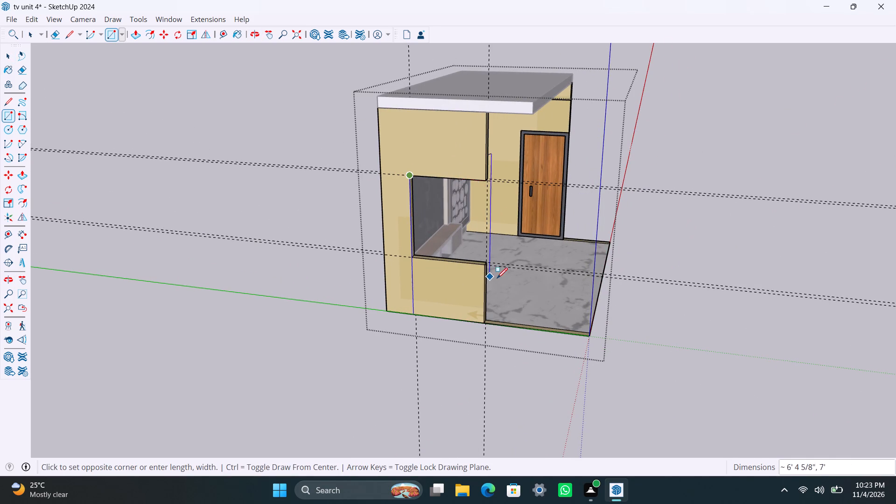
click(487, 265)
Make the window rectangle's face and edges a group and open it for editing.
key(space)
double_click(453, 218)
right_click(452, 218)
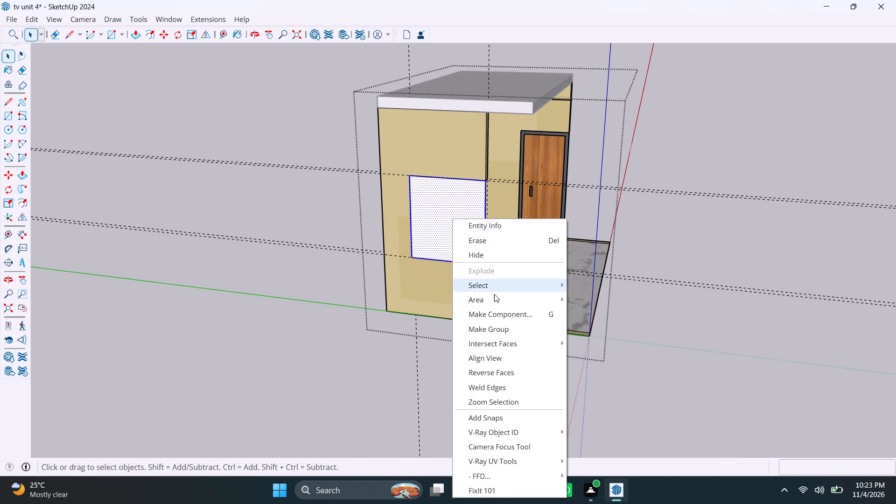
click(499, 327)
triple_click(466, 222)
Offset the window rectangle's edges inward by 2.5" and delete the inner face to leave a frame outline.
key(f)
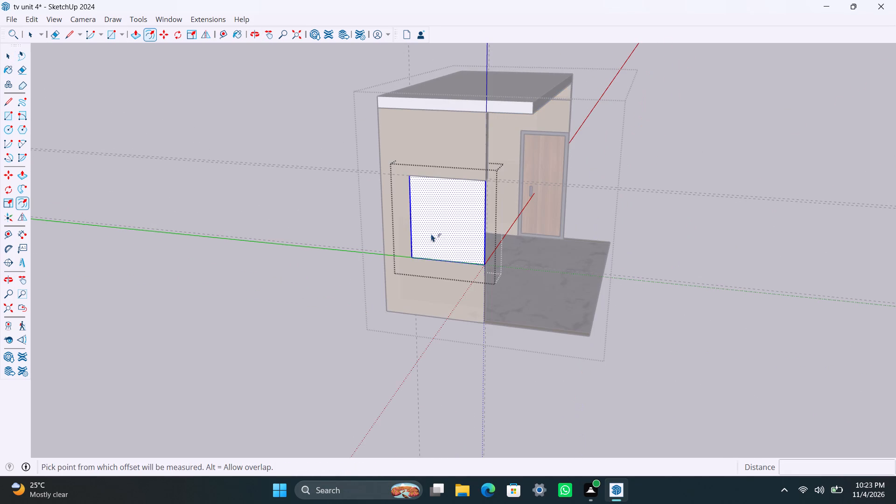
click(431, 232)
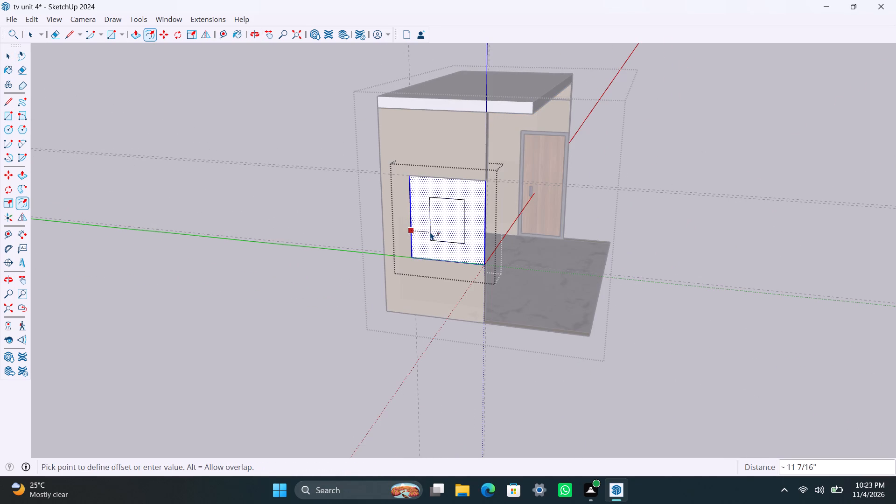
text(2.5")
key(Return)
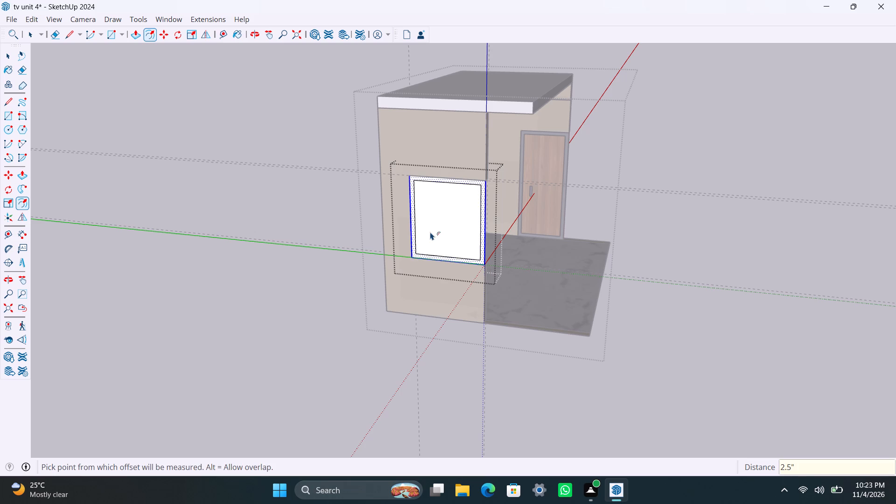
key(space)
click(444, 240)
key(Delete)
Push/pull the window frame's outer face by 1.5" twice to give the frame its depth.
scroll(430, 261, up, 5)
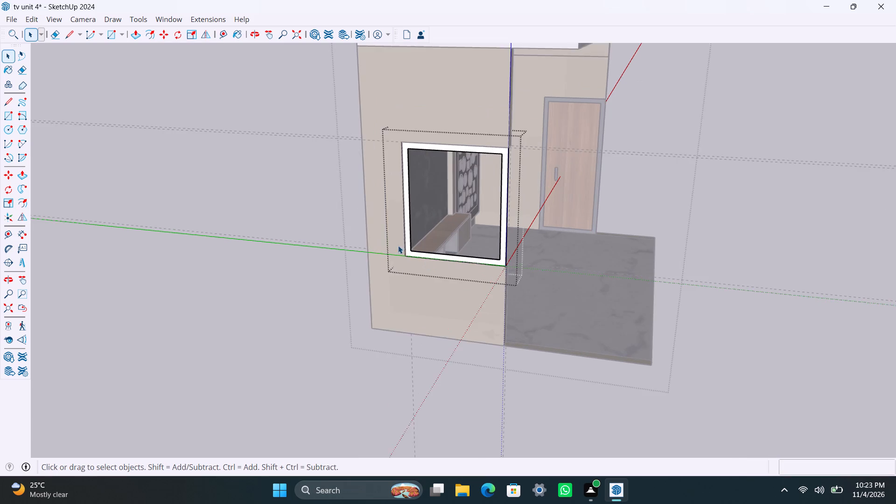
scroll(398, 245, up, 2)
click(413, 224)
key(p)
click(412, 228)
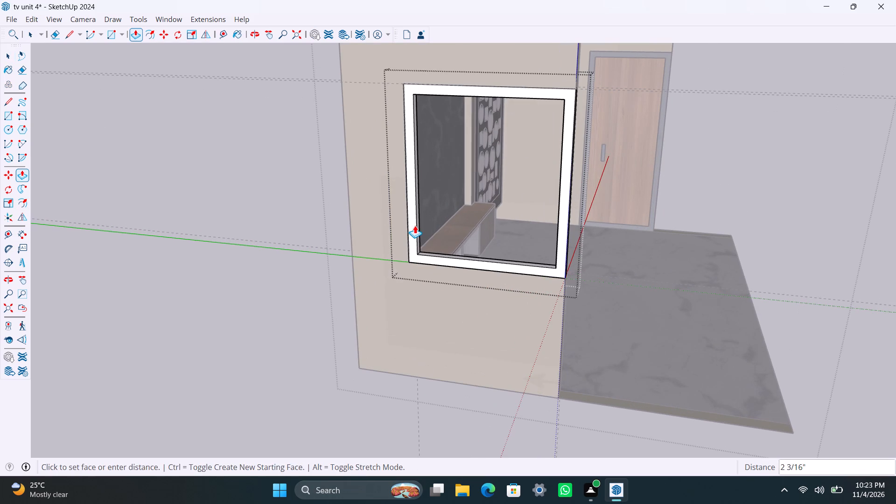
key(1)
text(.5")
key(Return)
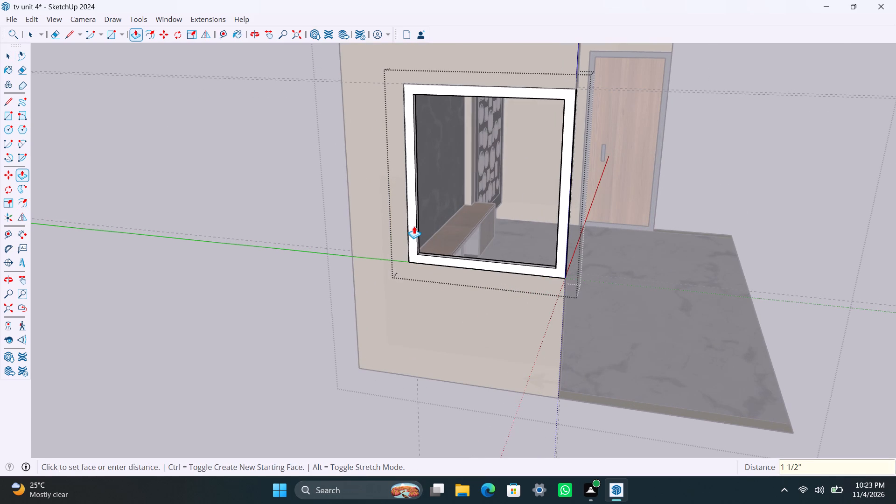
click(414, 237)
text(1.5")
key(Return)
key(space)
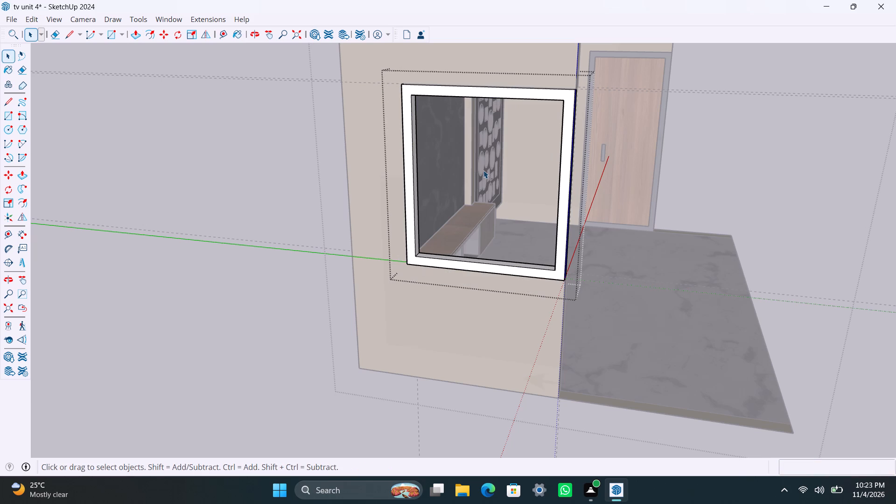
Draw a rectangle from the frame's inner upper corner to its lower edge's middle, and delete the face filling the other half.
key(r)
drag(415, 92, 415, 96)
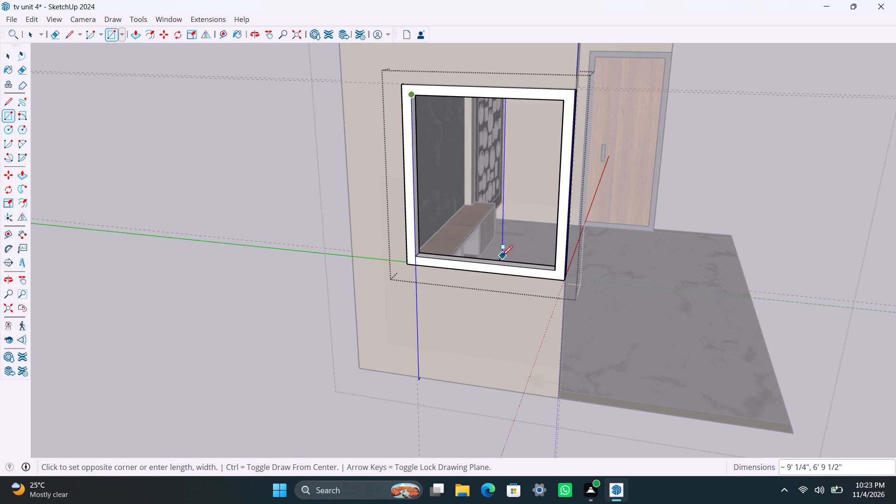
click(489, 262)
key(space)
click(501, 222)
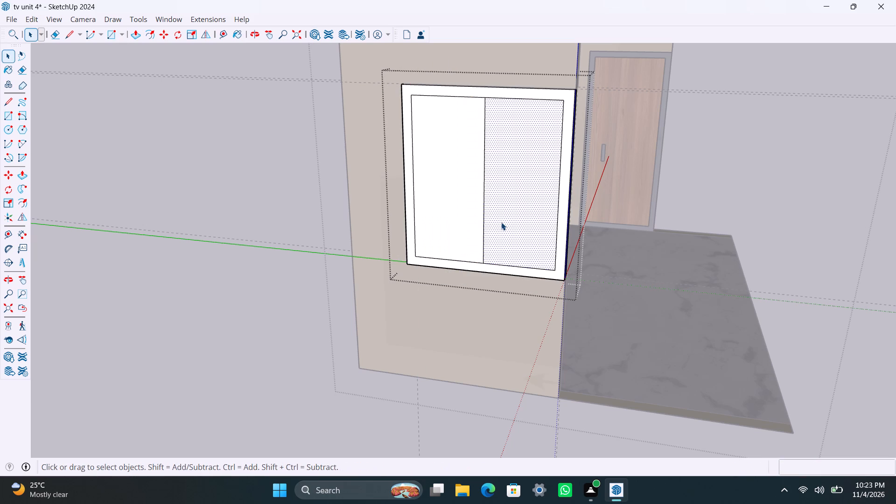
key(Delete)
Make the remaining half-window face and its edges a nested group and open it for editing.
double_click(460, 201)
right_click(454, 205)
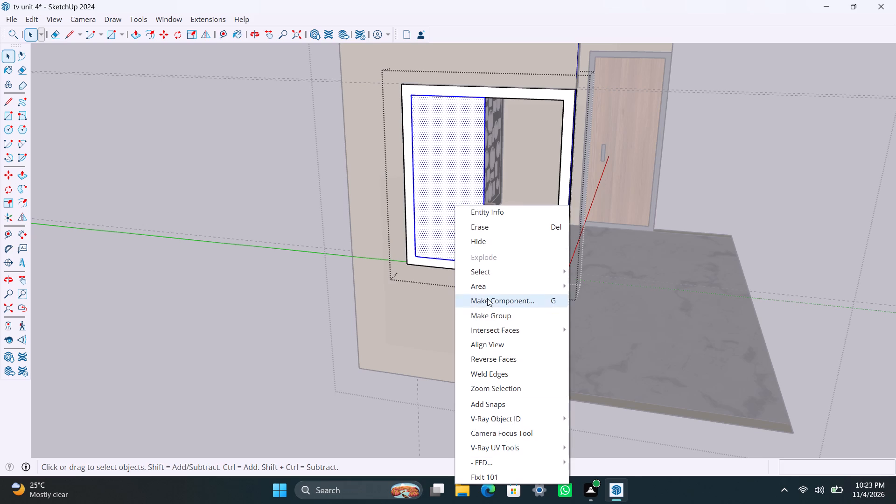
click(490, 313)
triple_click(466, 204)
key(p)
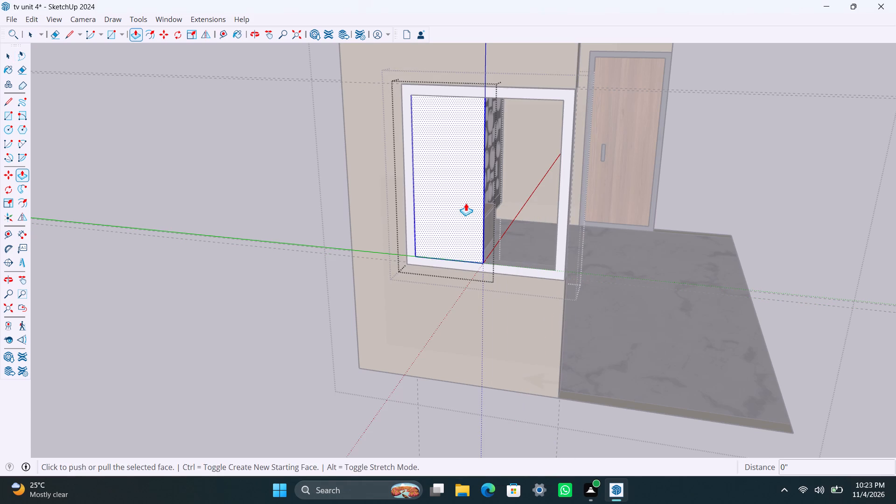
Extrude the window pane 8 mm and close the pane group.
click(467, 201)
text(8mm)
key(Return)
key(space)
click(615, 294)
Move the window pane about 1 11/16" inward through the frame's depth.
scroll(477, 286, up, 4)
middle_drag(512, 250, 433, 320)
scroll(425, 302, up, 3)
click(434, 258)
scroll(439, 283, up, 3)
key(m)
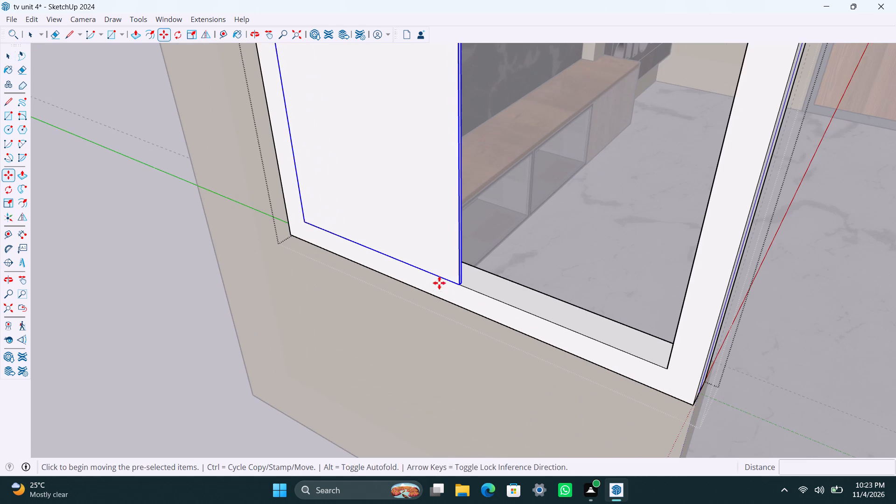
click(455, 281)
click(469, 274)
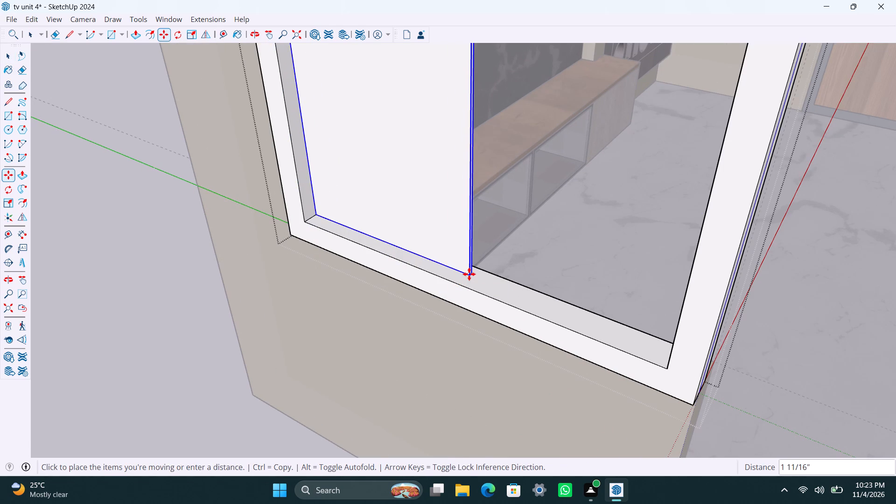
Copy the pane about 1' 7" sideways into the empty half of the window frame.
click(469, 274)
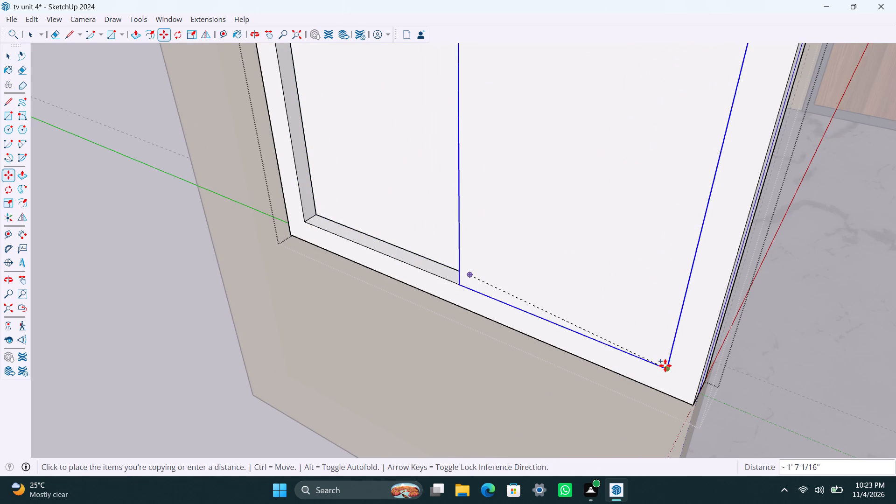
click(665, 365)
Move the copied pane inward through the frame's depth until it sits just in front of the first pane.
scroll(487, 335, up, 3)
middle_drag(458, 327, 641, 327)
scroll(726, 222, up, 6)
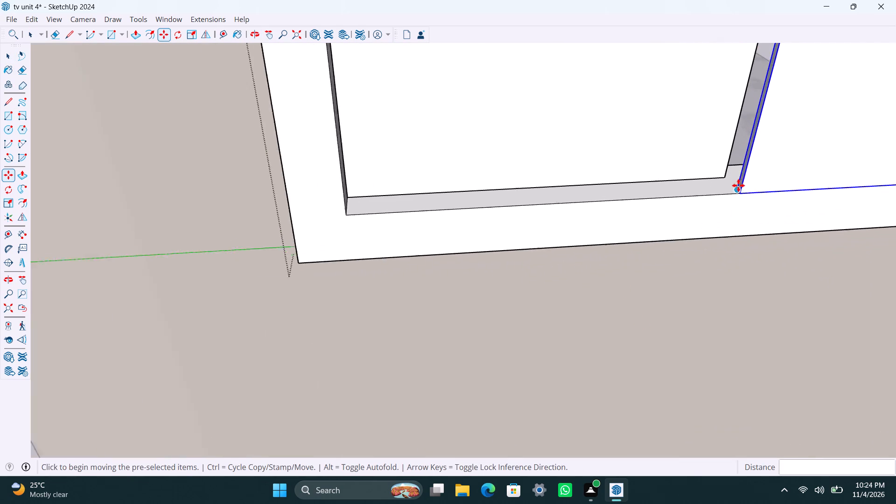
scroll(738, 185, up, 7)
click(734, 192)
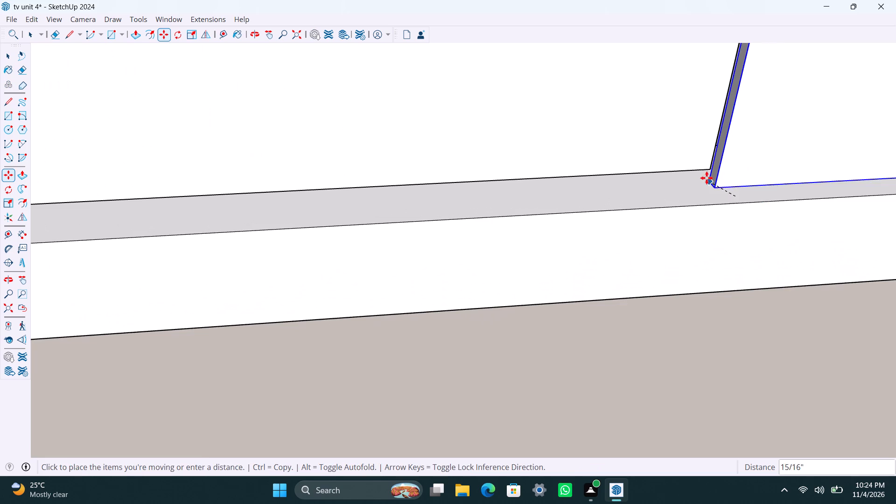
click(707, 172)
key(space)
Save the model and close the window and room wall groups.
scroll(546, 195, down, 20)
scroll(546, 195, down, 1)
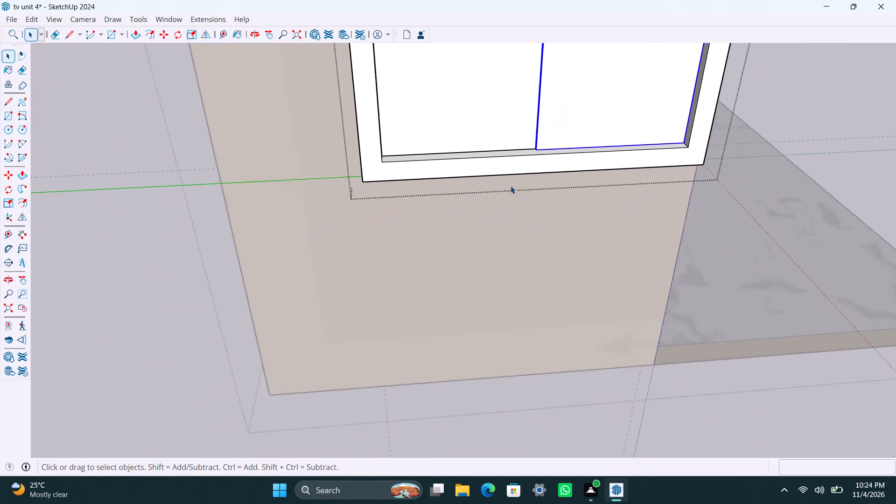
scroll(511, 186, down, 13)
middle_drag(700, 229, 626, 234)
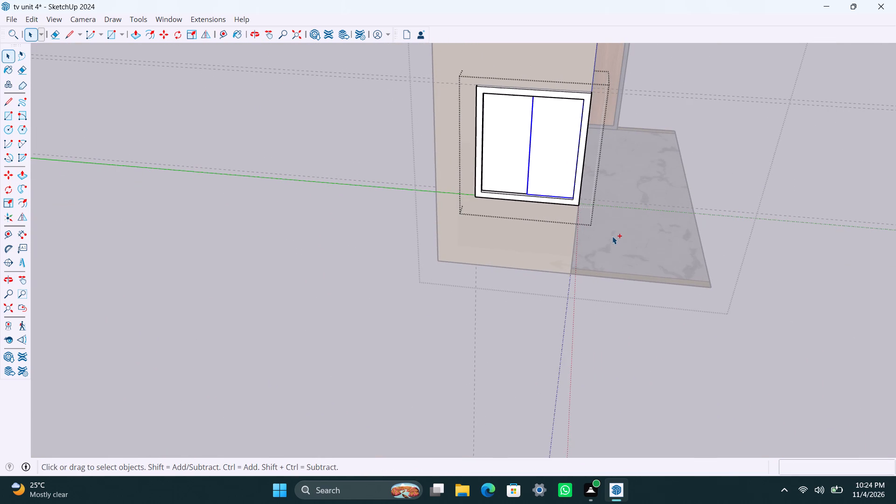
key(ctrl+s)
key(ctrl+s)
key(space)
click(684, 372)
click(676, 365)
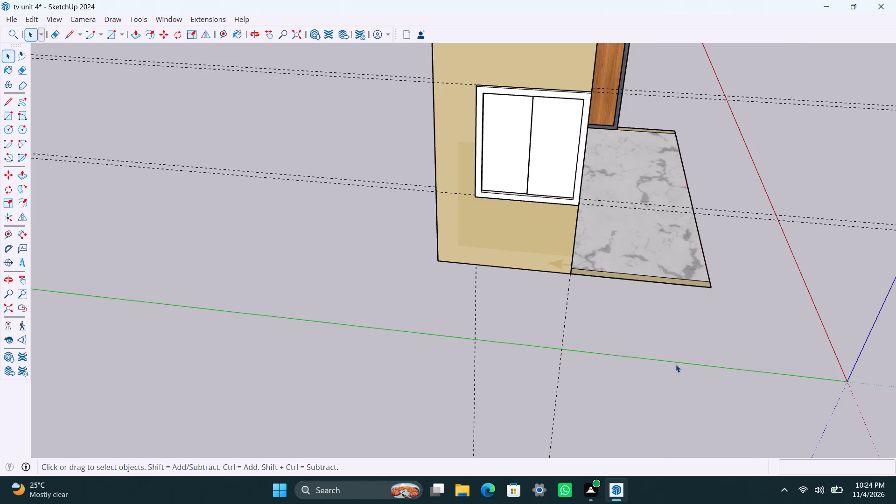
click(675, 364)
Delete all the guides in the model.
click(34, 20)
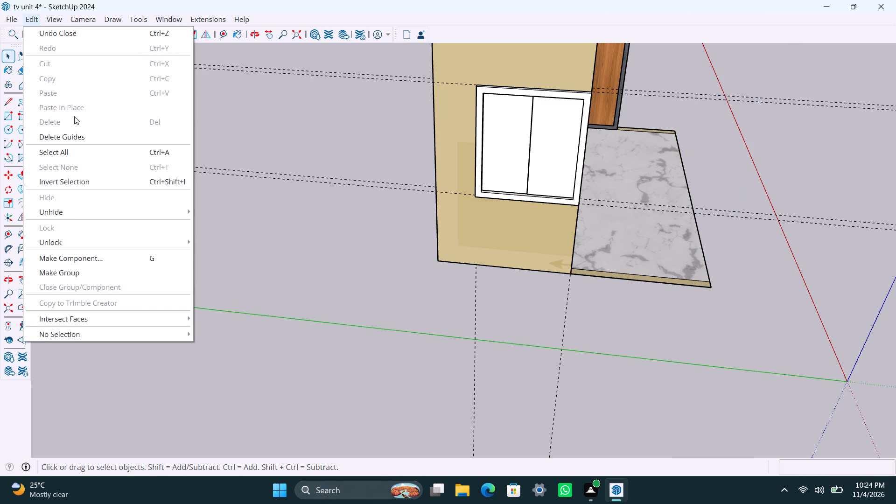
click(77, 135)
Move the TV wall group slightly, using its lower corner beside the window wall as the base point.
scroll(418, 233, down, 4)
middle_drag(640, 239, 30, 210)
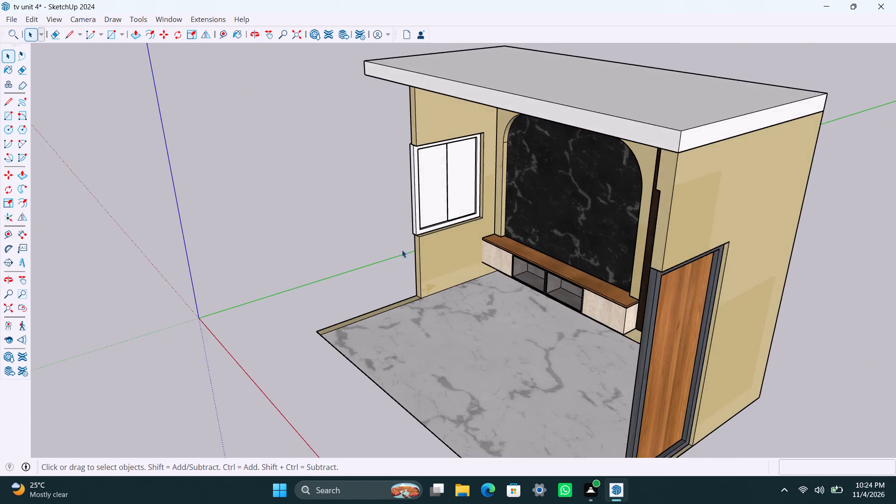
scroll(402, 250, down, 4)
middle_drag(465, 285, 631, 220)
scroll(454, 252, up, 2)
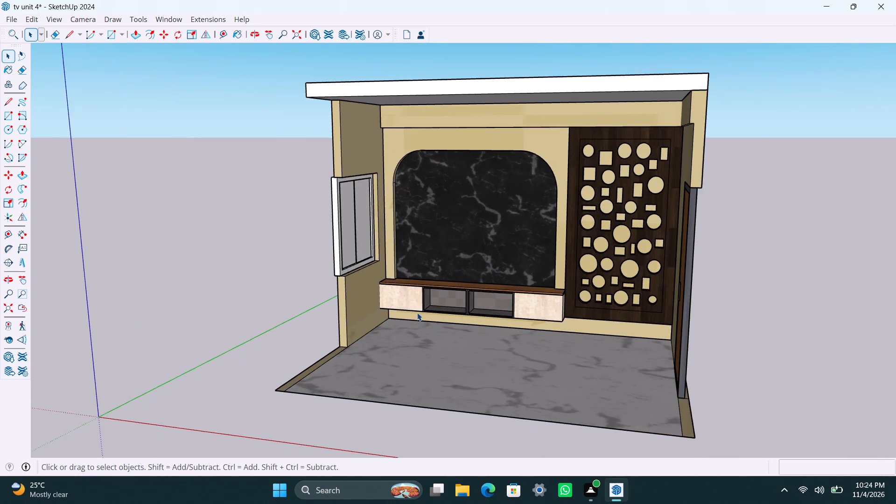
scroll(406, 308, up, 1)
click(379, 288)
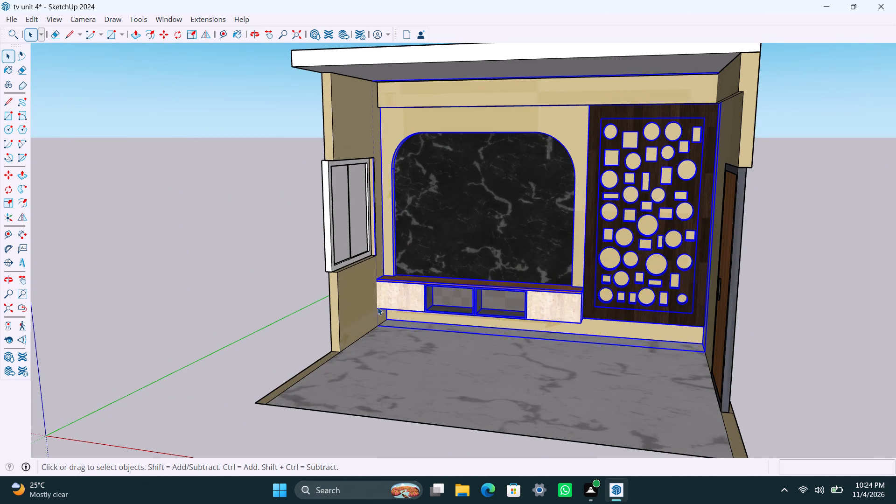
key(m)
click(378, 327)
click(381, 329)
key(space)
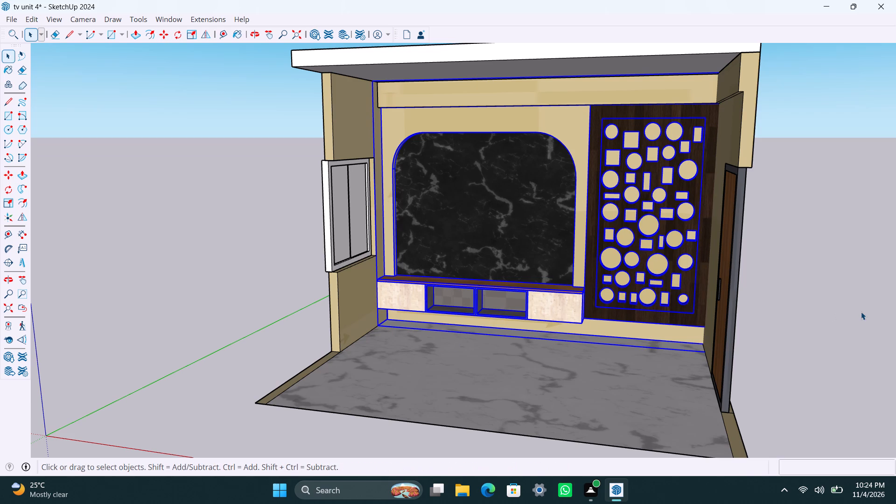
Deselect the TV wall group and save the model.
click(861, 311)
key(ctrl+s)
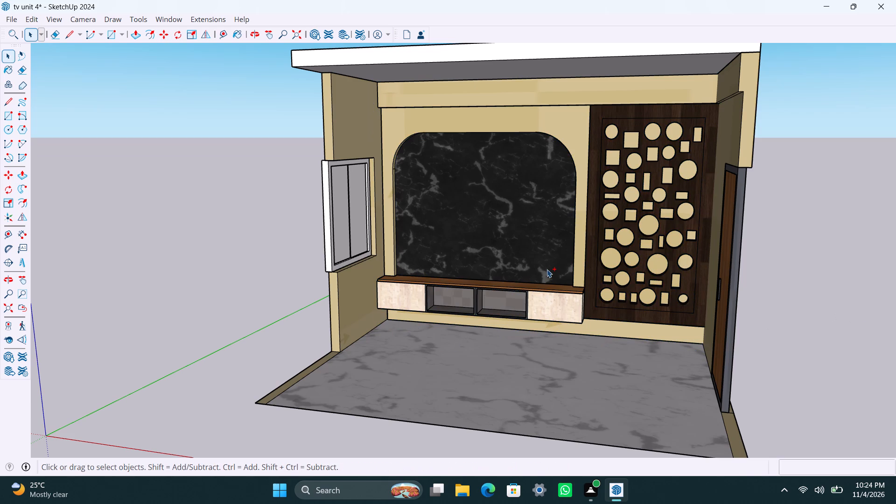
Open the window group and apply the V-Ray material Metal Sandblasted Black 200cm to its outer frame.
scroll(479, 269, down, 2)
middle_drag(406, 333, 417, 333)
scroll(415, 287, up, 2)
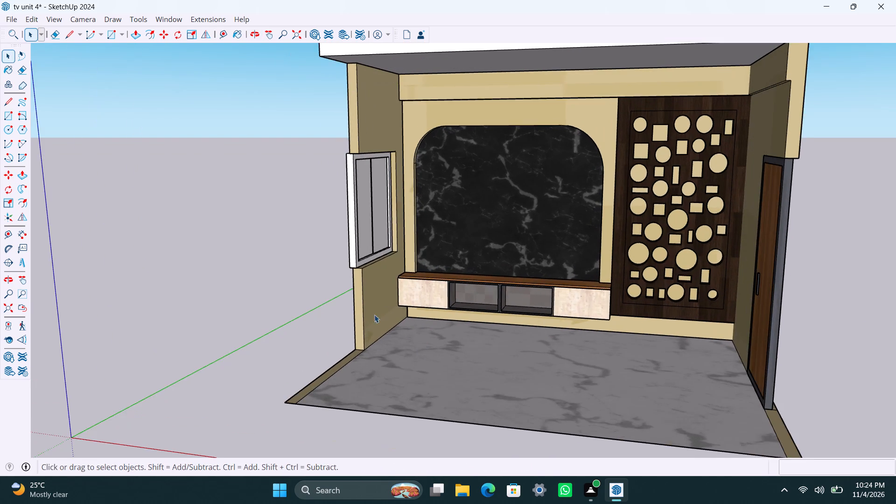
middle_drag(378, 315, 409, 307)
scroll(425, 249, up, 2)
middle_drag(427, 244, 371, 252)
scroll(322, 238, up, 3)
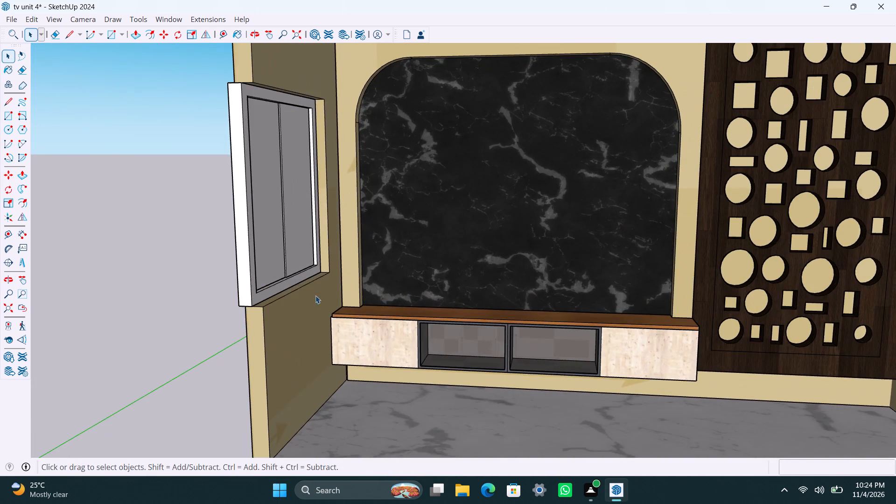
middle_drag(315, 295, 249, 312)
scroll(239, 288, up, 3)
click(214, 263)
double_click(215, 263)
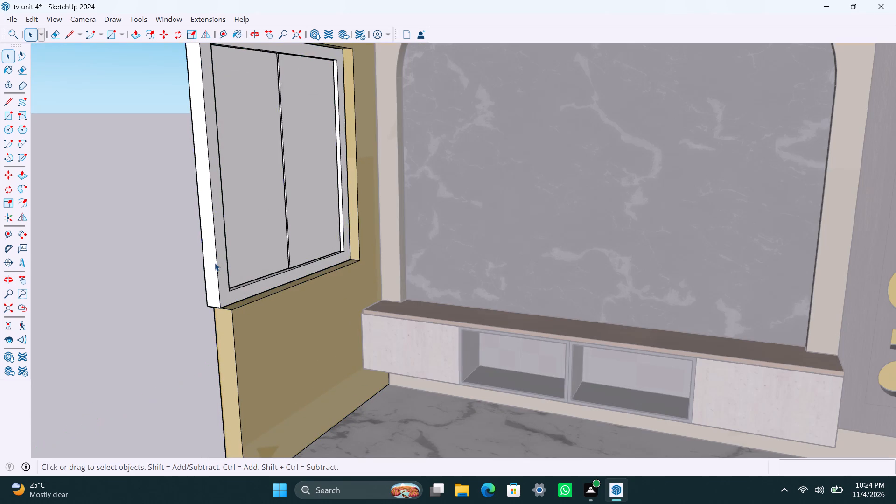
click(215, 263)
triple_click(215, 264)
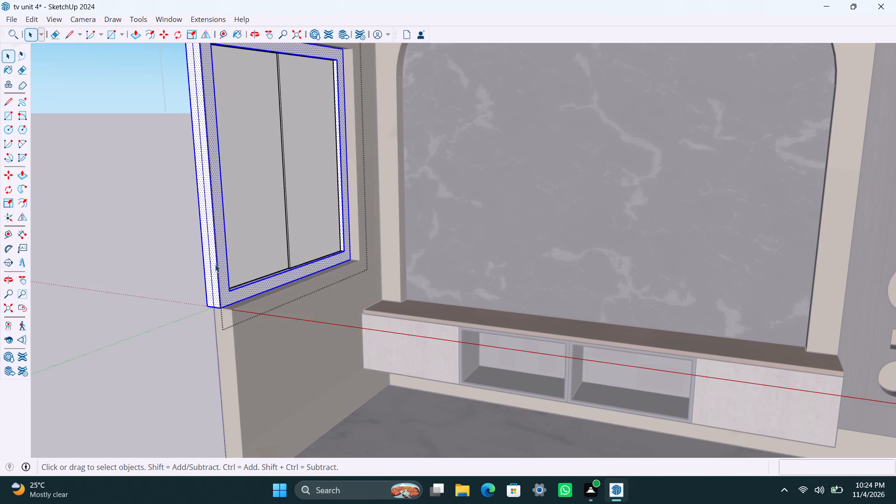
right_click(465, 29)
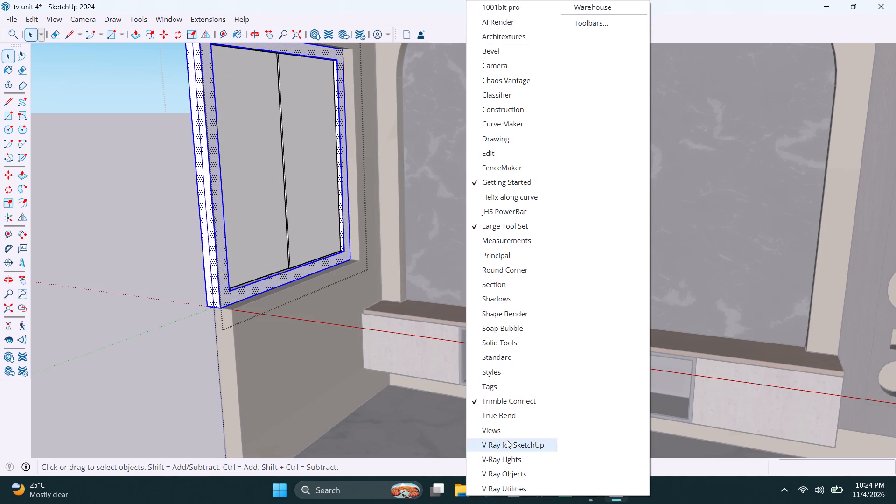
click(507, 444)
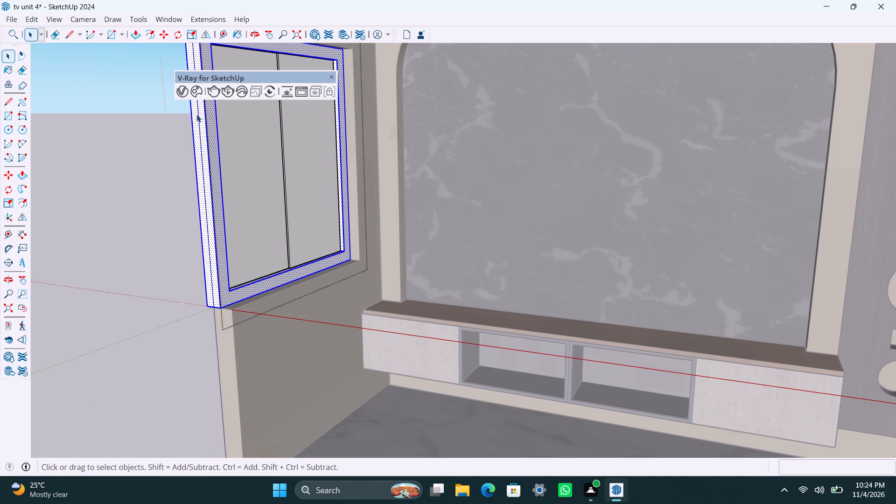
click(189, 96)
click(176, 92)
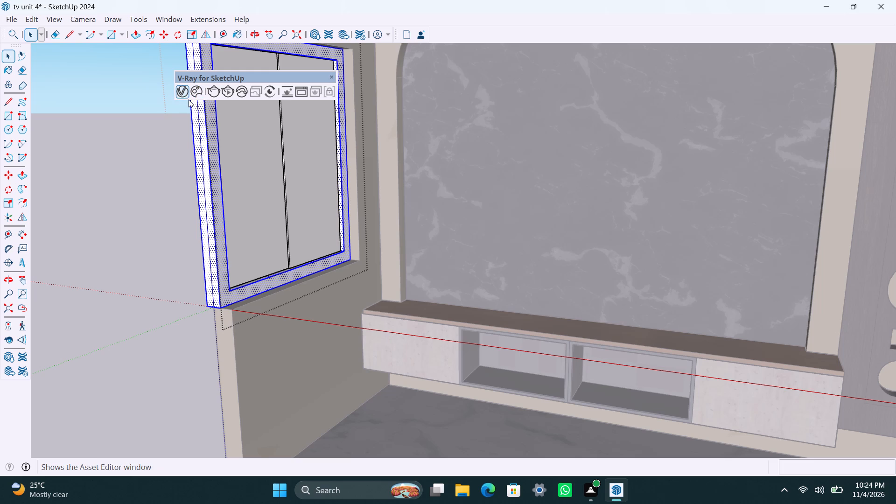
click(186, 95)
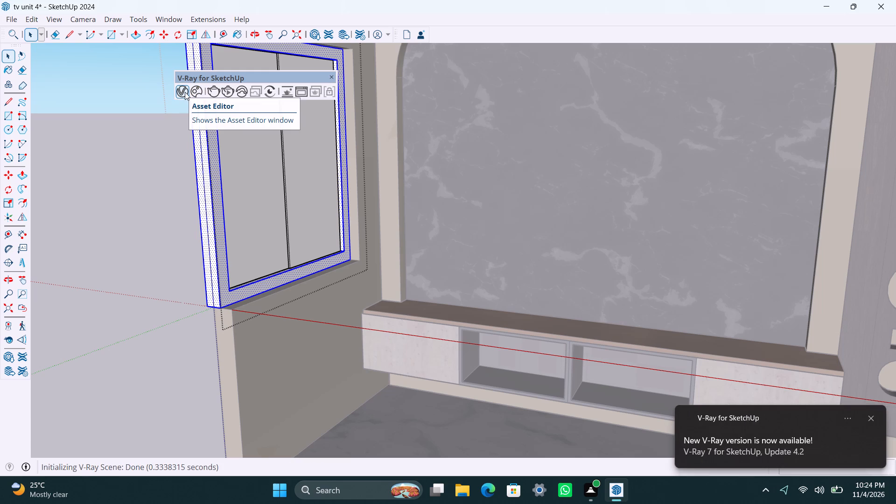
click(184, 90)
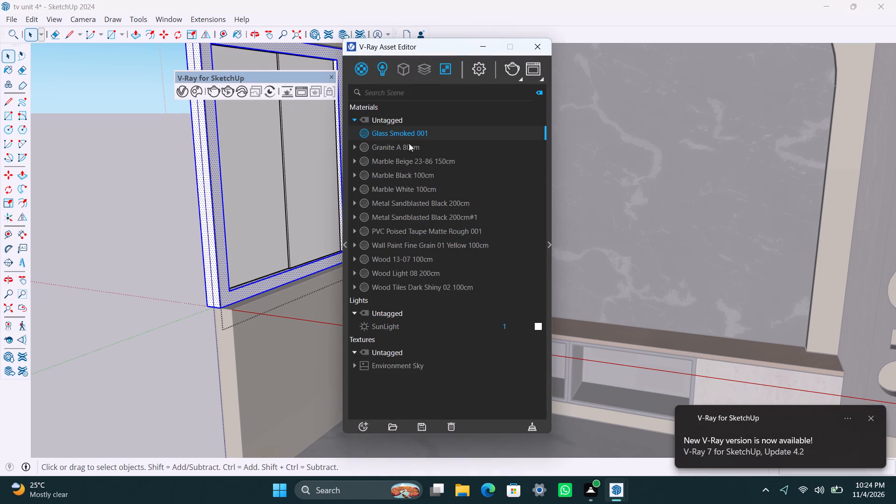
click(411, 205)
right_click(411, 204)
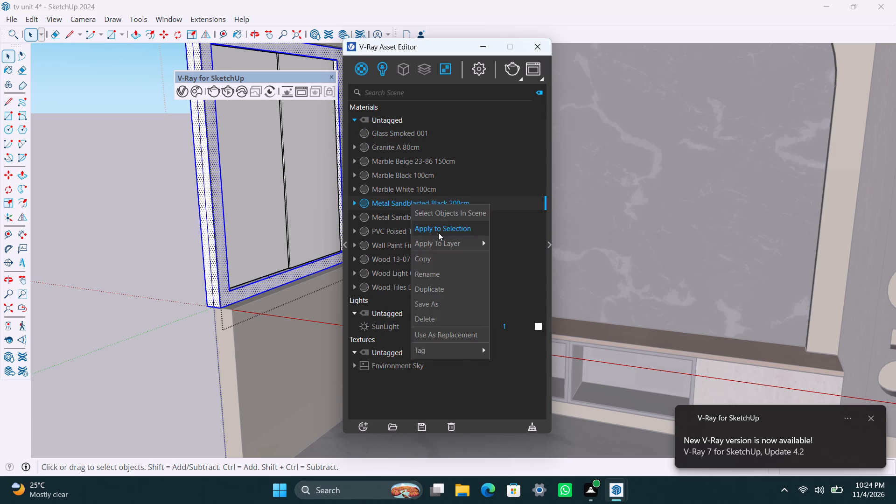
click(438, 232)
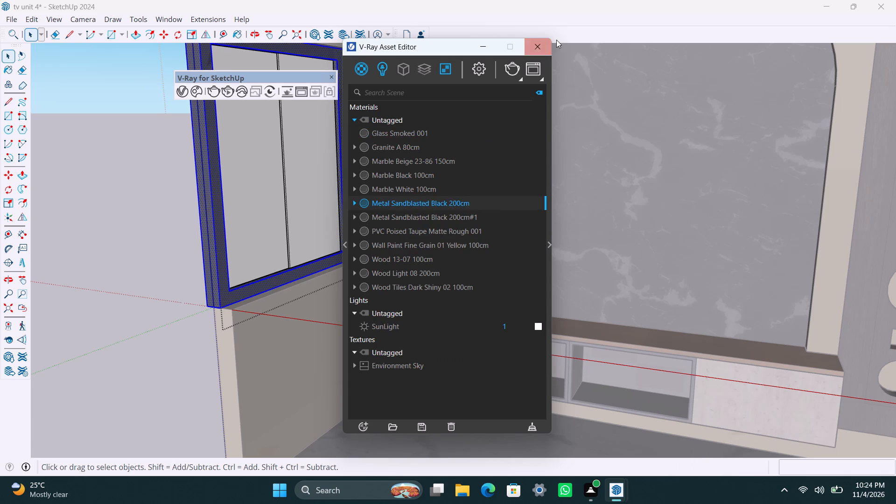
Show the V-Ray Utilities tools and apply a tri-planar texture projection to the selected window frame.
right_click(563, 37)
click(628, 484)
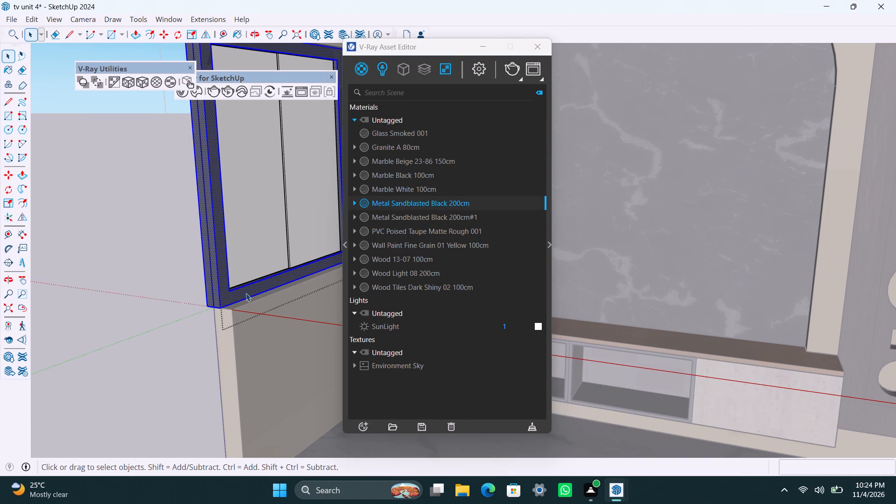
click(144, 83)
Apply the V-Ray material Glass Smoked 001 to both window panes, close the window group and minimize the Asset Editor.
click(273, 196)
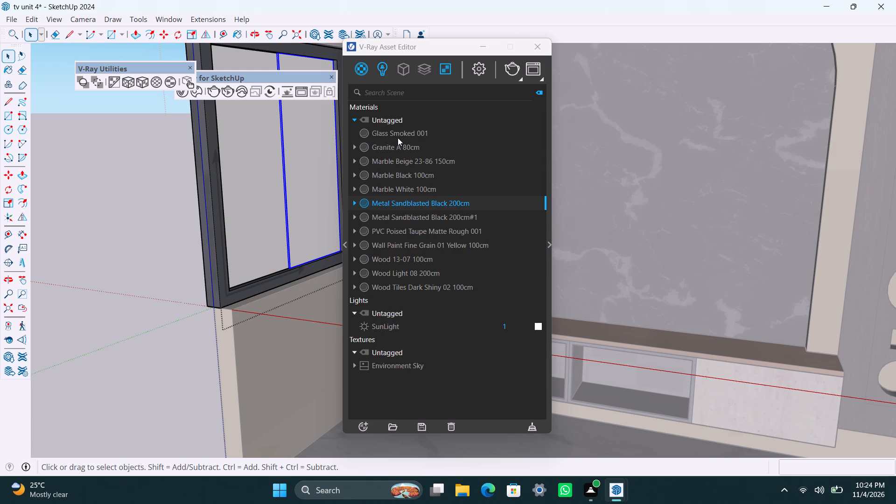
click(398, 136)
right_click(389, 137)
click(415, 161)
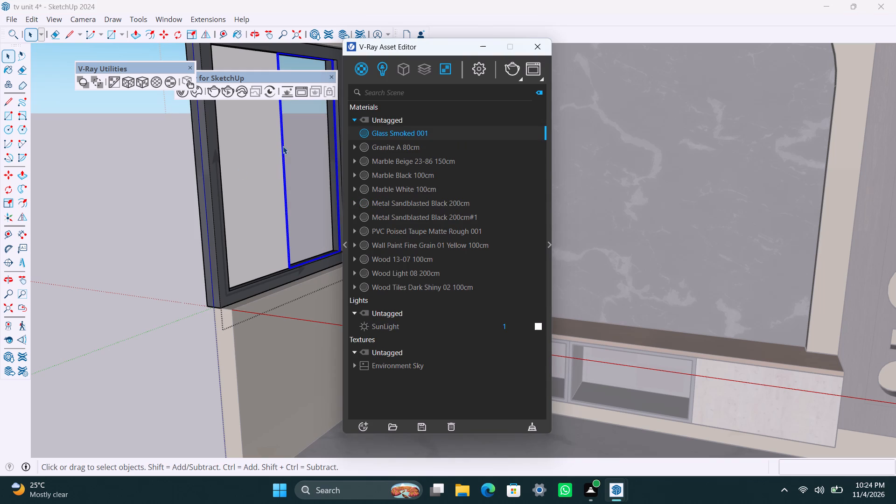
click(272, 149)
right_click(428, 135)
click(441, 158)
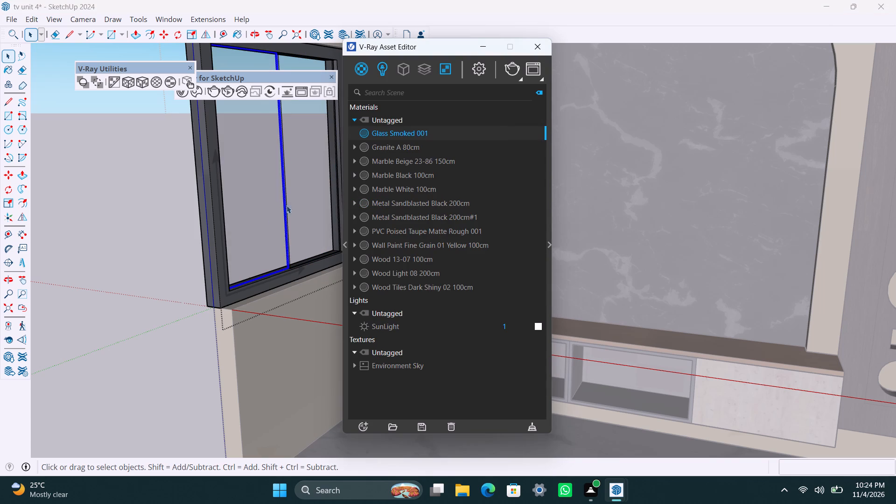
click(142, 75)
click(115, 267)
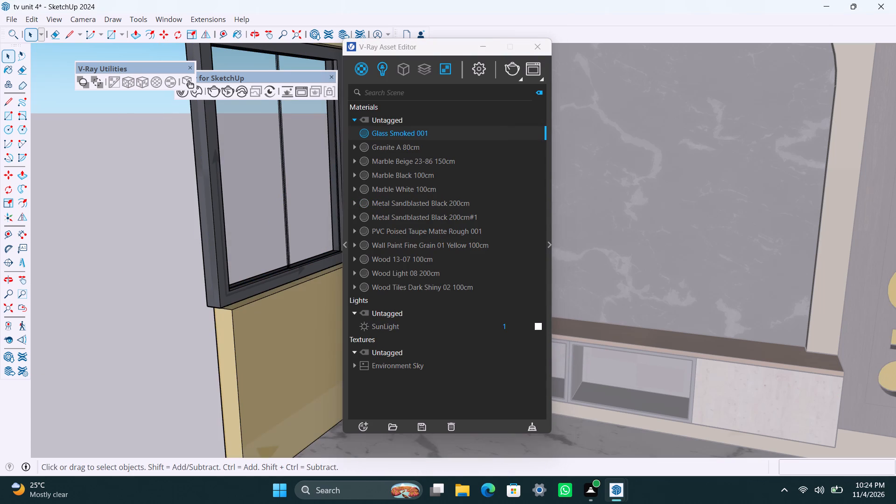
click(481, 47)
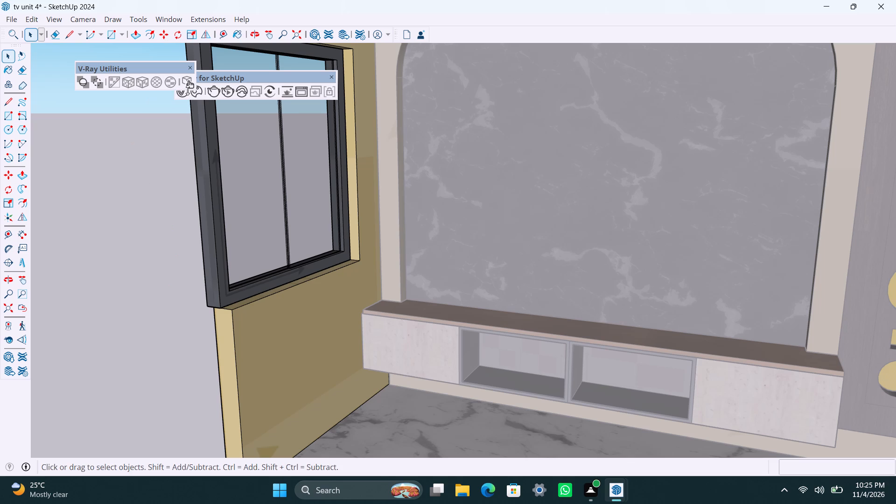
Search Chaos Cosmos for tv and import a flat-screen TV model from the results.
click(195, 90)
click(198, 91)
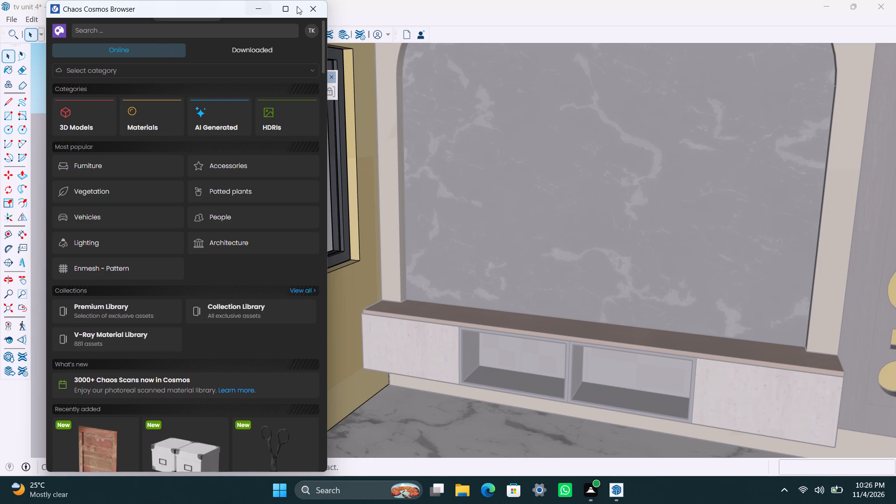
click(170, 67)
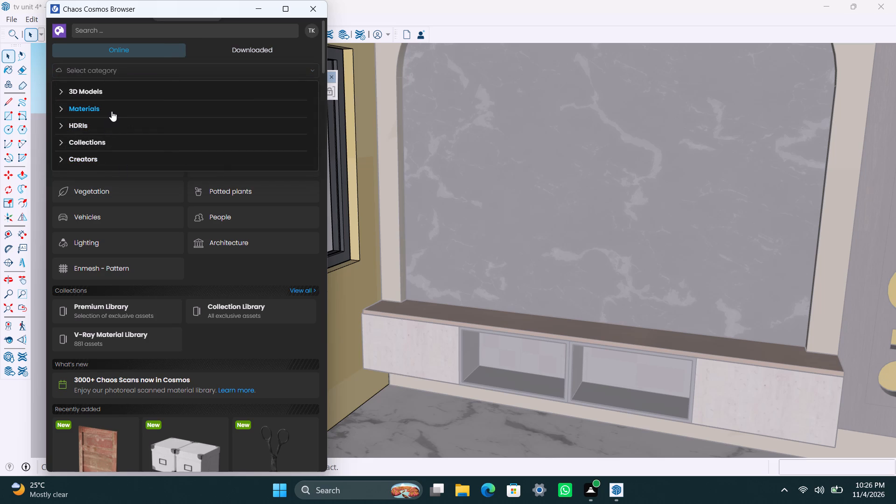
click(114, 109)
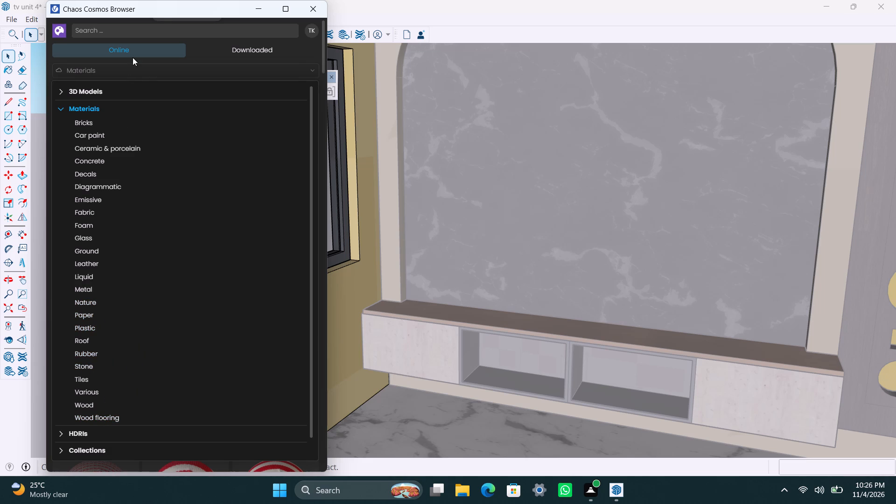
click(140, 72)
click(133, 36)
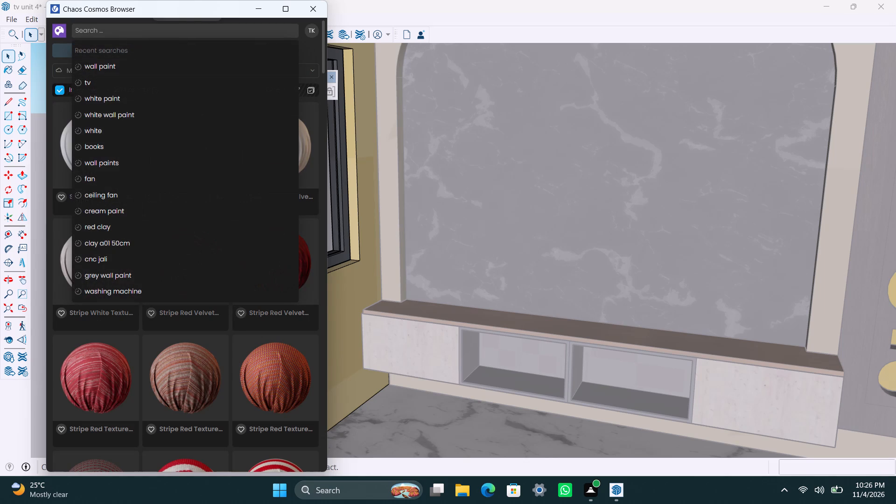
click(101, 77)
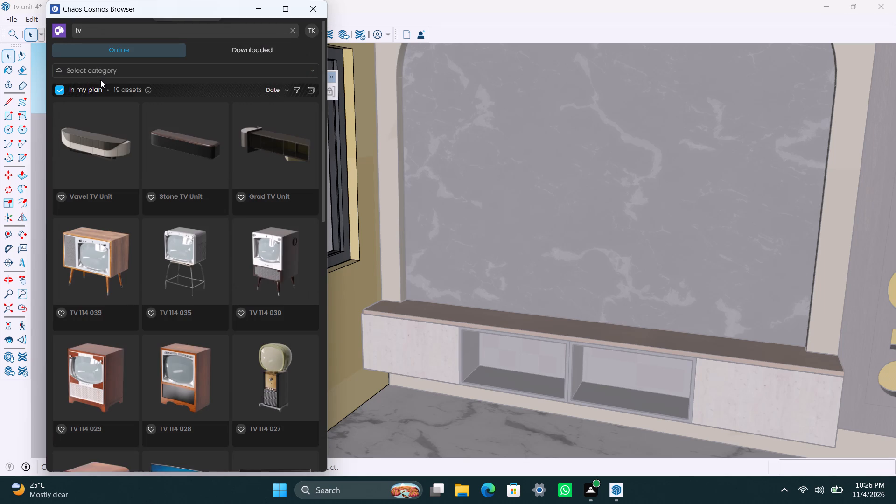
scroll(154, 316, down, 4)
scroll(206, 365, down, 2)
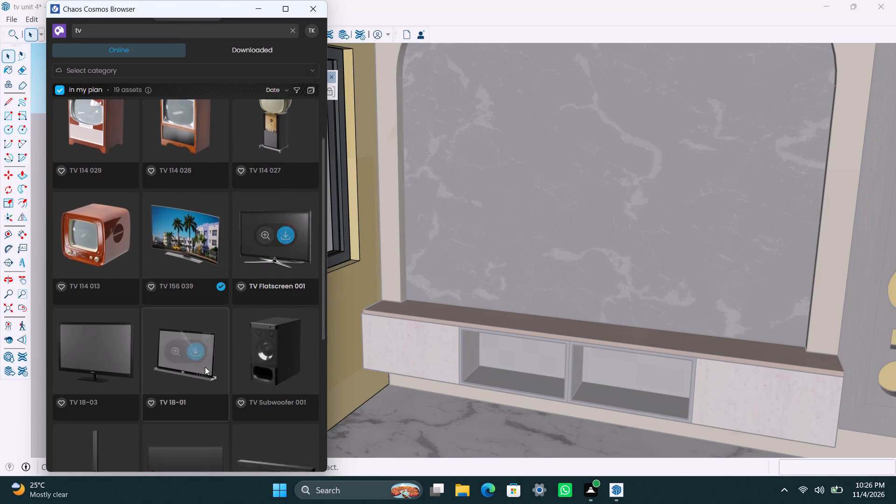
scroll(205, 367, down, 1)
click(202, 315)
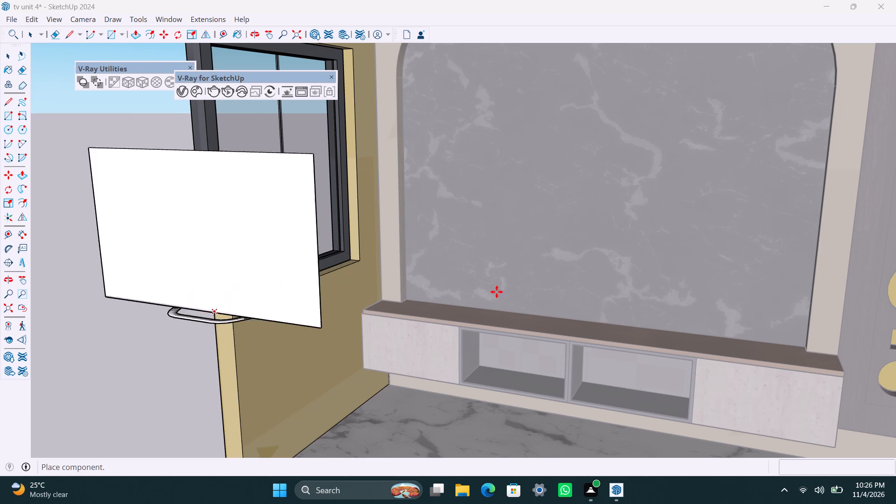
Place the imported TV centrally on the black marble panel above the wall cabinet.
scroll(598, 224, up, 2)
middle_drag(581, 290, 656, 266)
scroll(647, 265, down, 3)
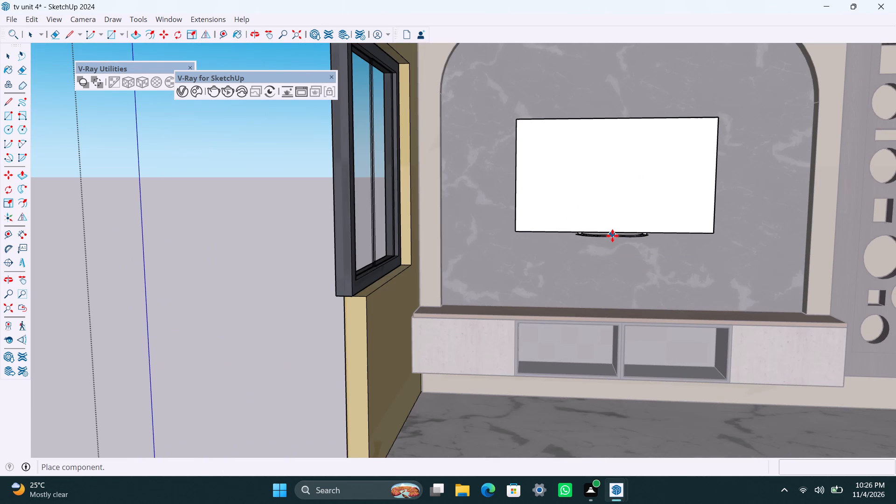
click(616, 236)
key(space)
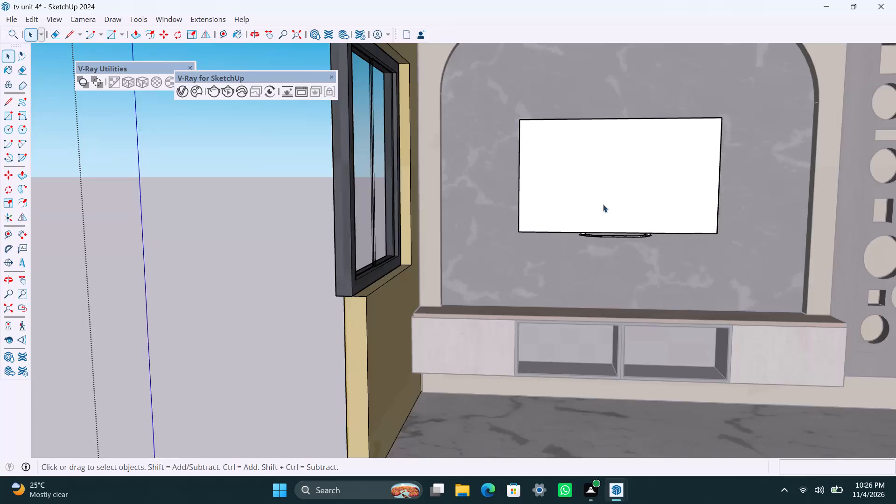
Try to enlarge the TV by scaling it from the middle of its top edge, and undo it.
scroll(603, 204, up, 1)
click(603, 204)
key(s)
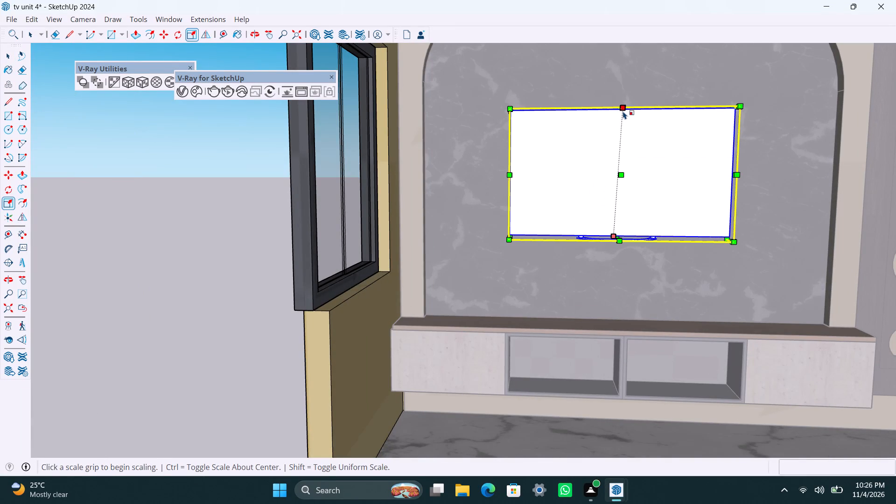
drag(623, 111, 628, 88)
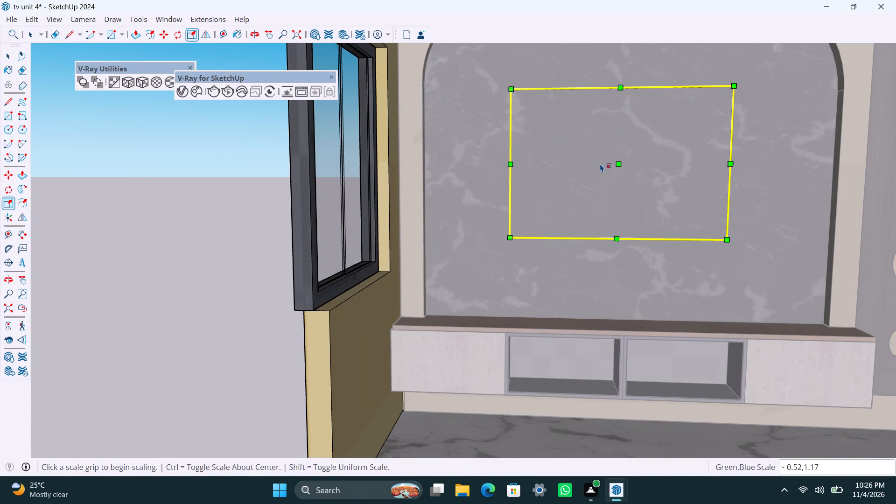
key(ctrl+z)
Scale the TV wider along the red axis, extending its side nearest the window.
scroll(505, 189, up, 3)
middle_drag(501, 237, 584, 243)
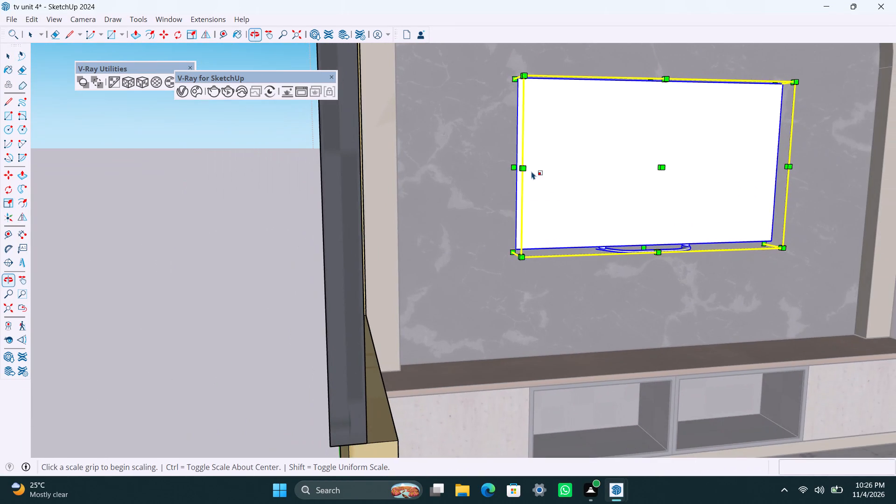
scroll(507, 171, up, 5)
click(521, 163)
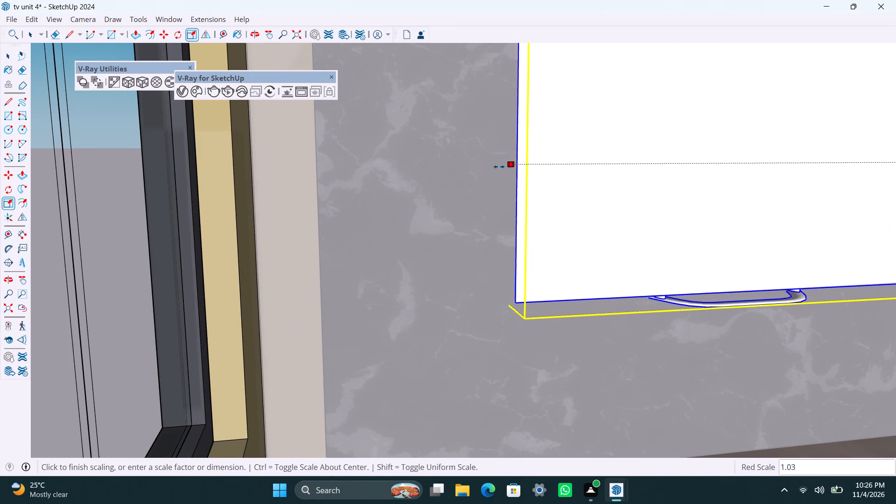
click(467, 172)
key(space)
Scale the TV wider along the red axis on its other side, toward the perforated wood panel.
scroll(572, 363, down, 9)
middle_drag(681, 323, 647, 308)
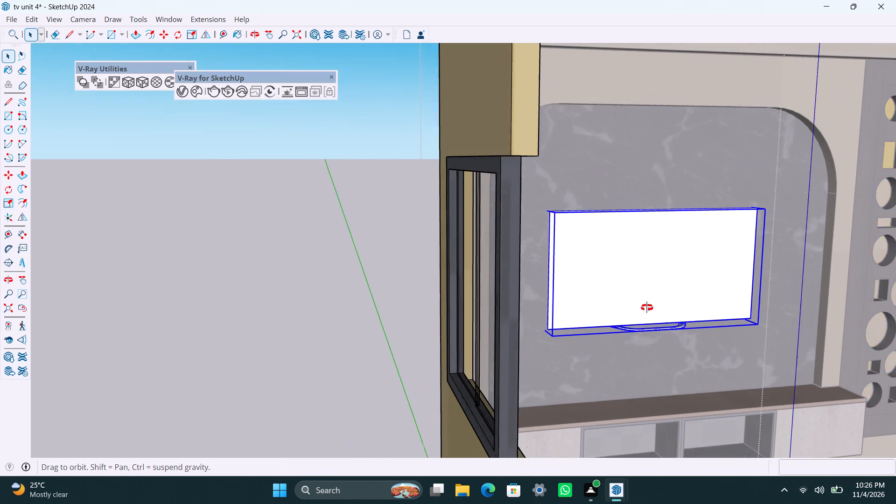
middle_drag(647, 308, 423, 304)
scroll(614, 344, down, 3)
shift+middle_drag(714, 353, 578, 326)
scroll(635, 337, up, 2)
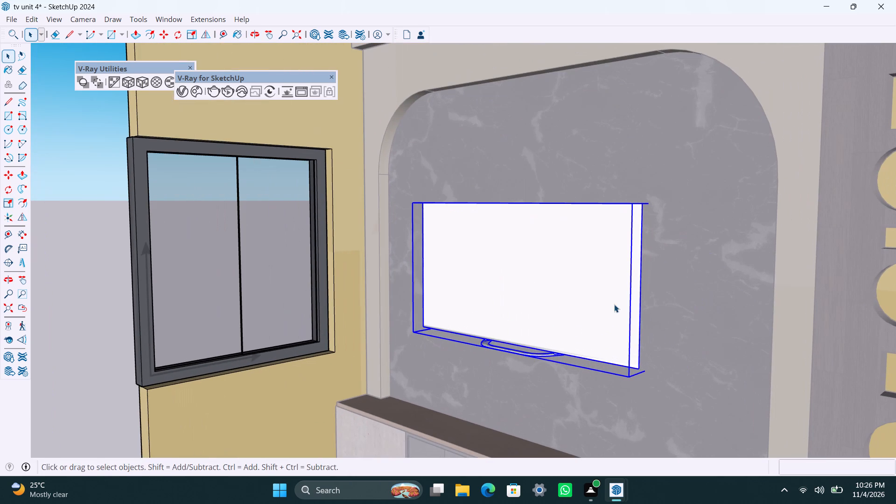
key(s)
click(650, 288)
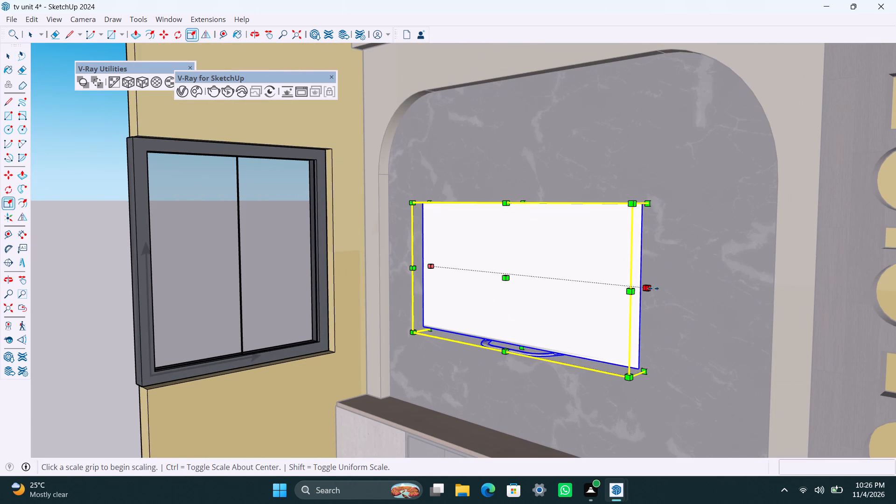
click(697, 291)
key(space)
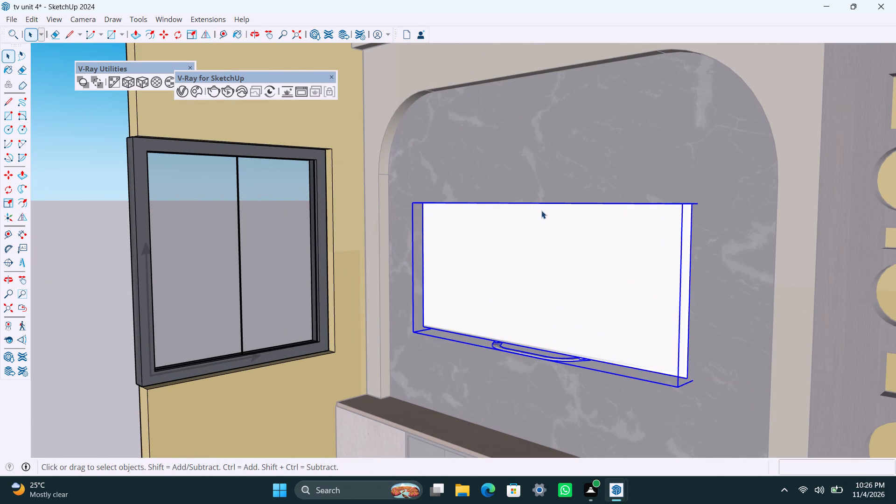
Scale the TV taller along the blue axis from its top edge, and from its bottom edge by about 1.09.
key(s)
drag(543, 200, 550, 177)
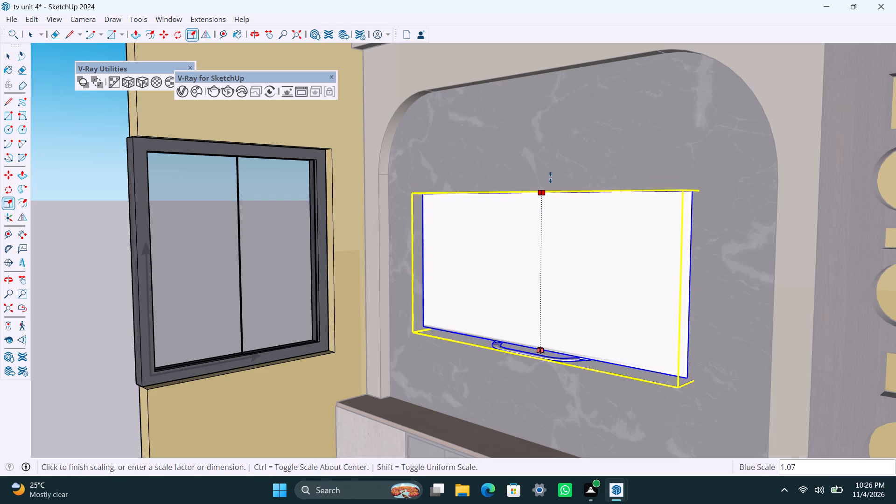
drag(550, 177, 550, 172)
drag(540, 351, 540, 365)
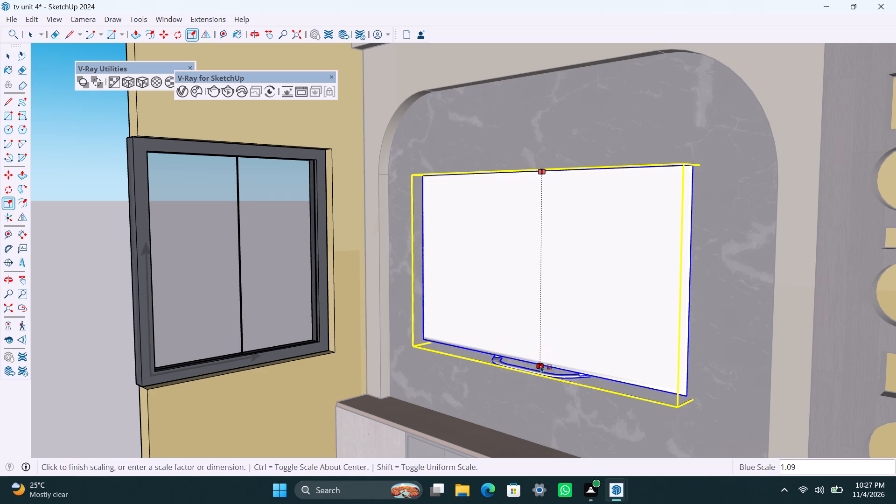
key(space)
scroll(530, 306, down, 9)
middle_drag(539, 343, 680, 320)
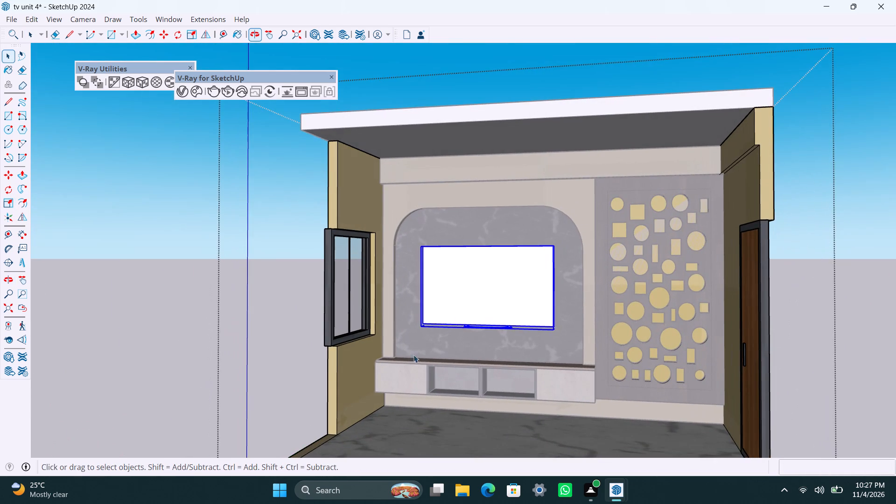
click(193, 242)
Browse the online Vegetation category of Chaos Cosmos 3D models for a suitable room plant.
scroll(471, 325, down, 3)
middle_drag(537, 332, 574, 329)
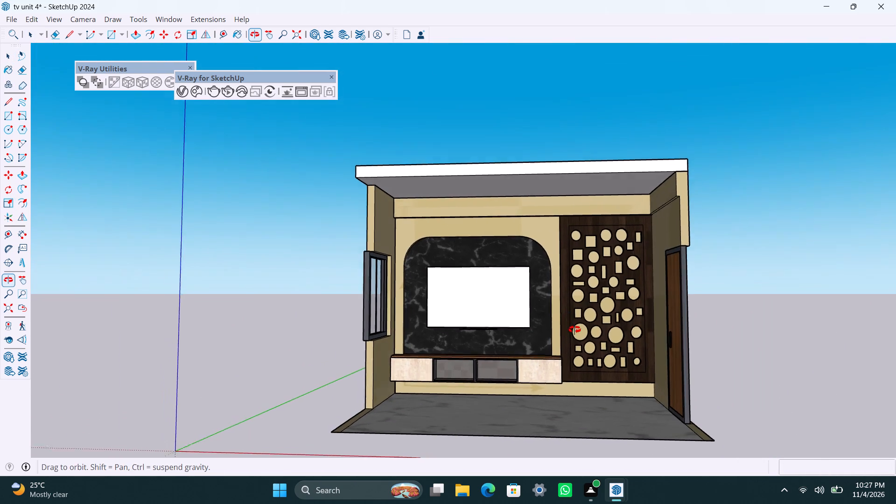
middle_drag(574, 329, 575, 329)
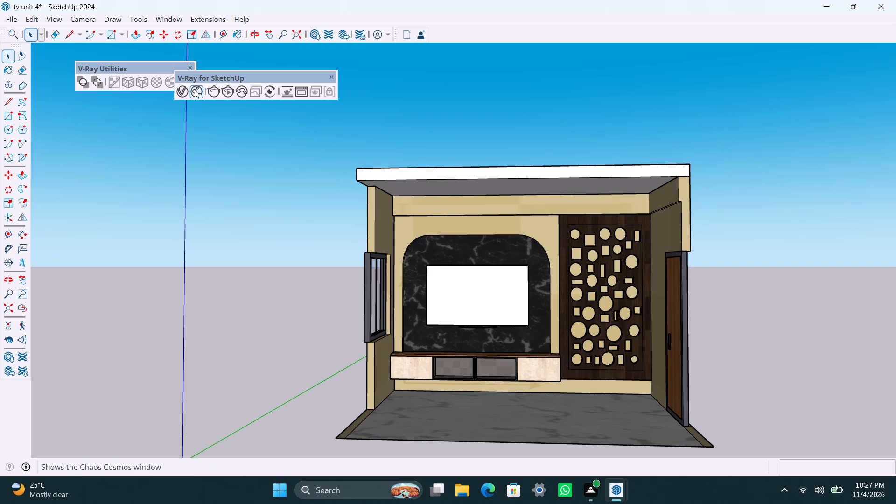
click(195, 94)
click(197, 71)
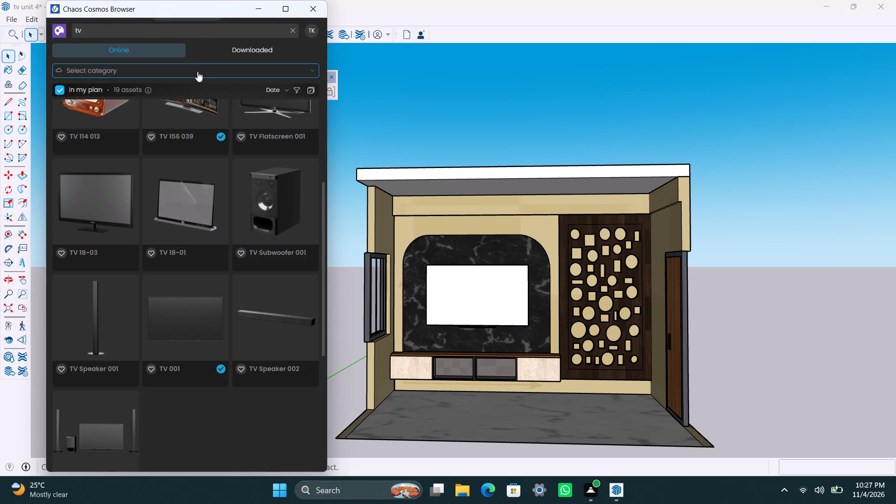
click(140, 106)
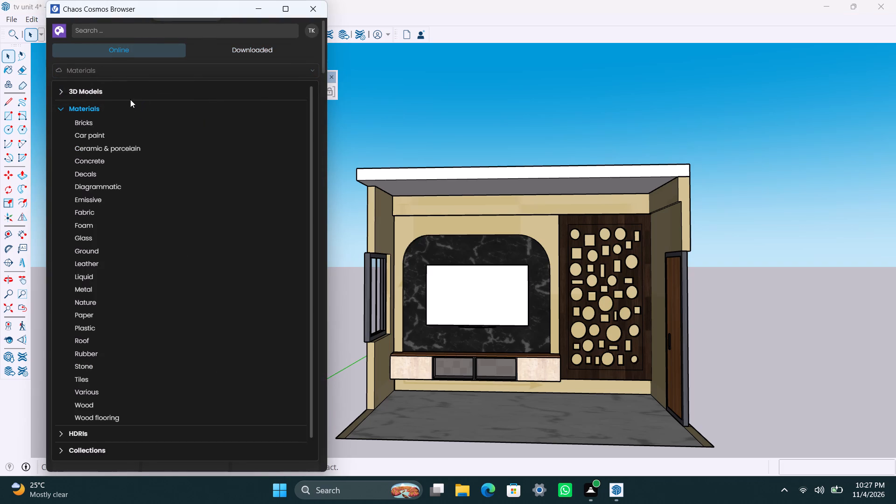
click(101, 90)
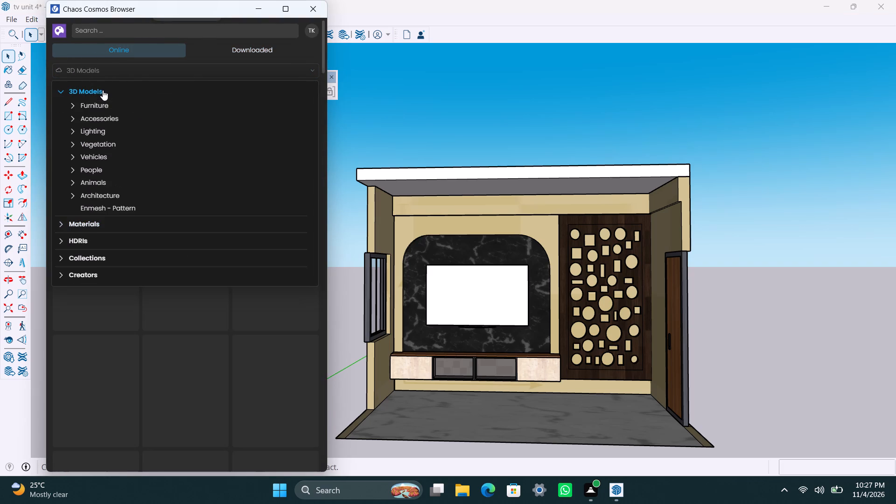
click(105, 145)
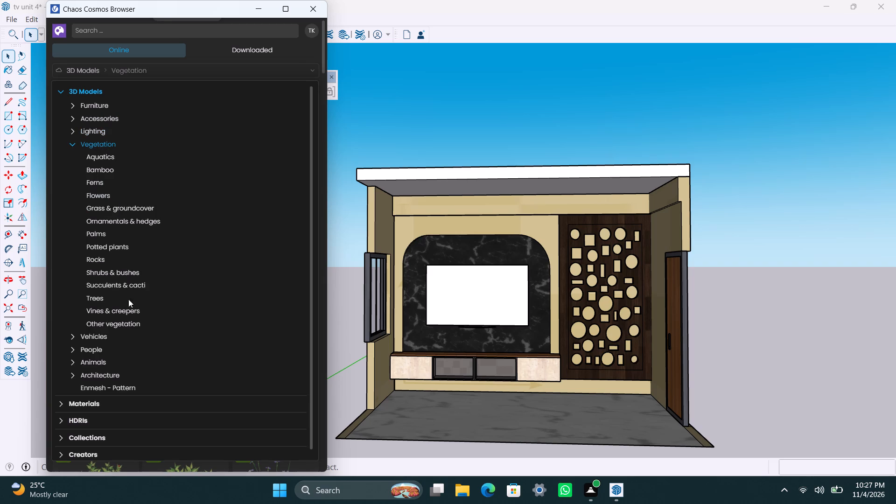
click(248, 42)
click(248, 50)
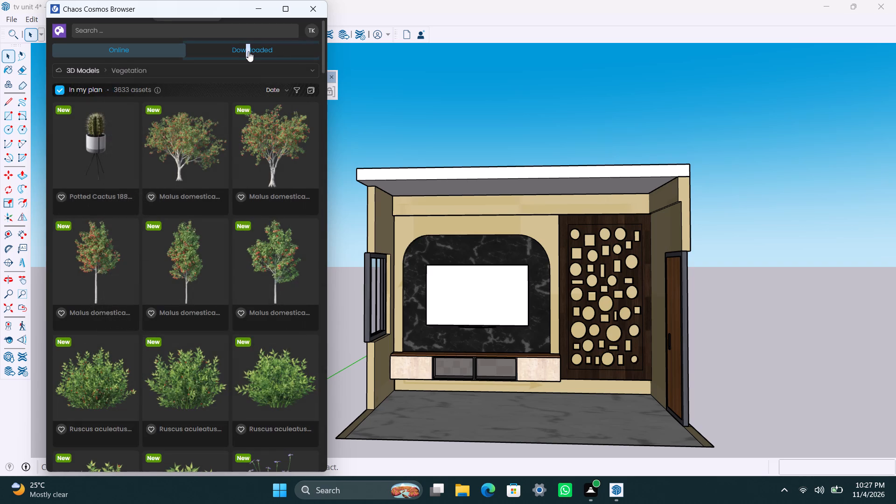
scroll(218, 307, down, 11)
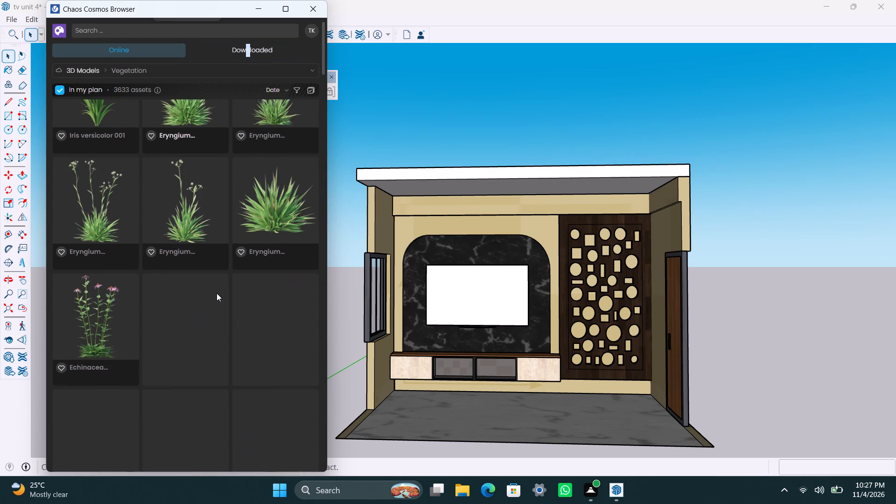
scroll(217, 292, down, 4)
scroll(217, 292, up, 16)
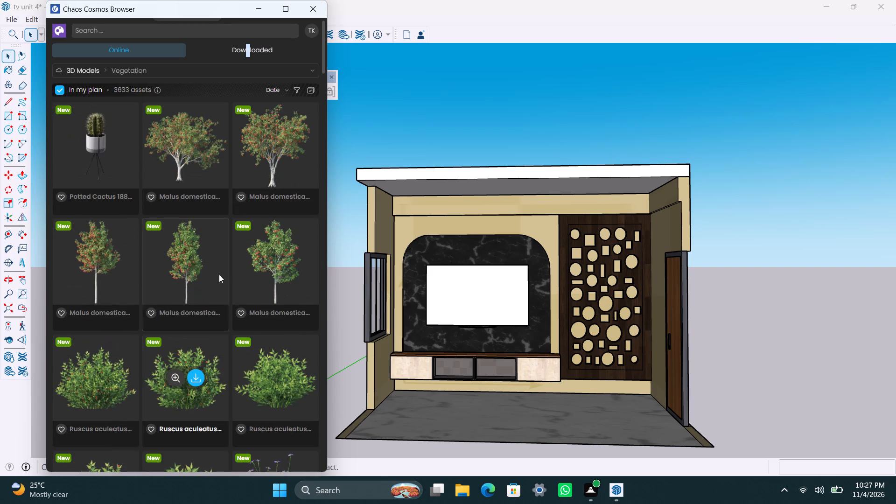
scroll(226, 263, up, 4)
Import the downloaded Sansevieria 003 potted plant from Chaos Cosmos and place it on the floor in front of the perforated wood panel.
click(274, 51)
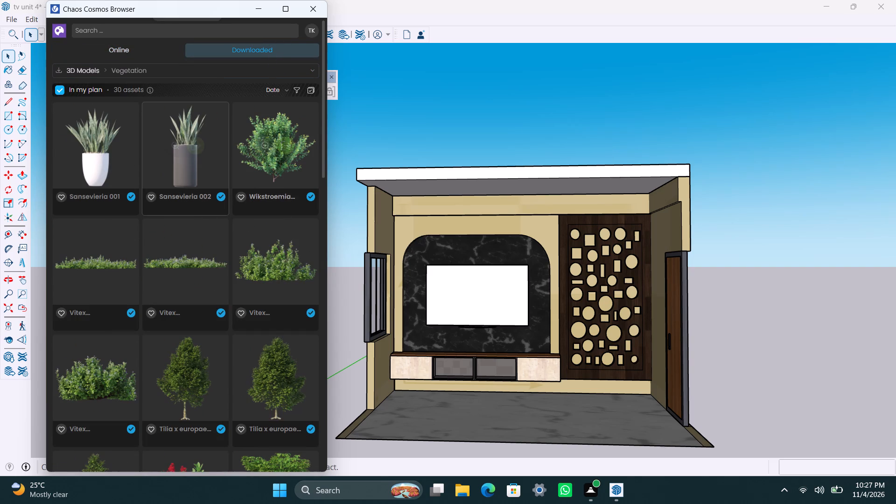
scroll(180, 258, down, 10)
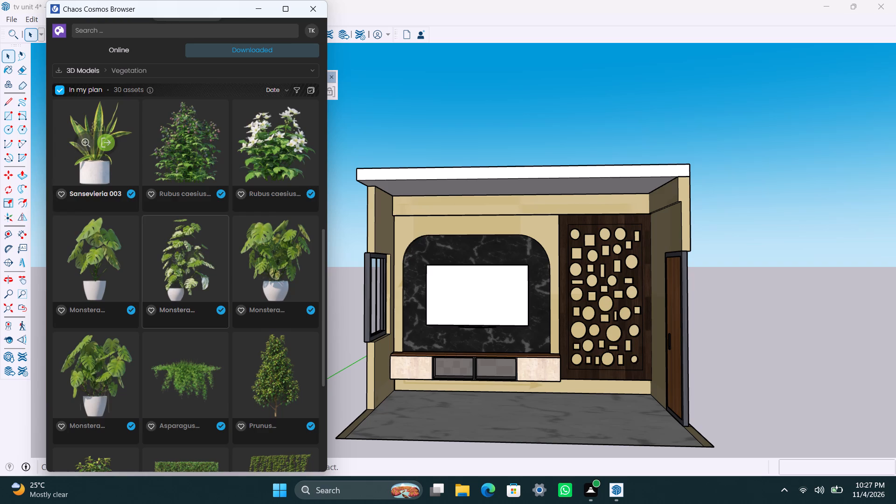
scroll(211, 316, down, 9)
scroll(214, 331, up, 4)
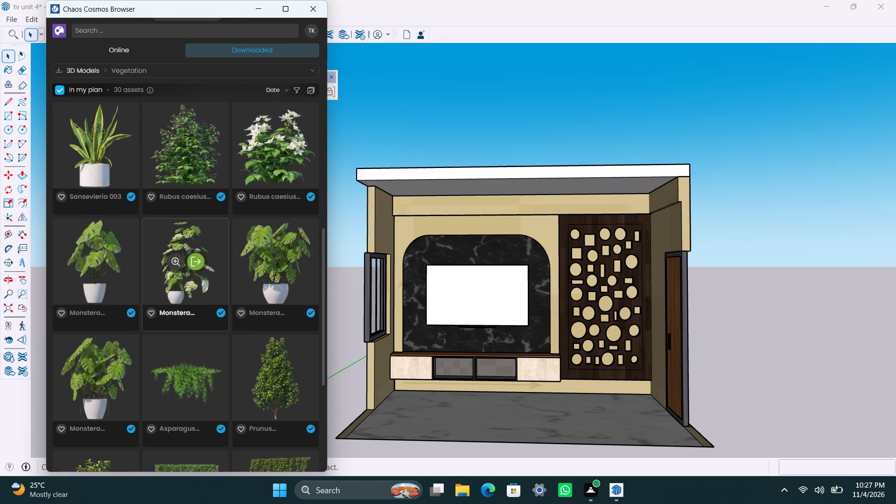
scroll(229, 289, up, 2)
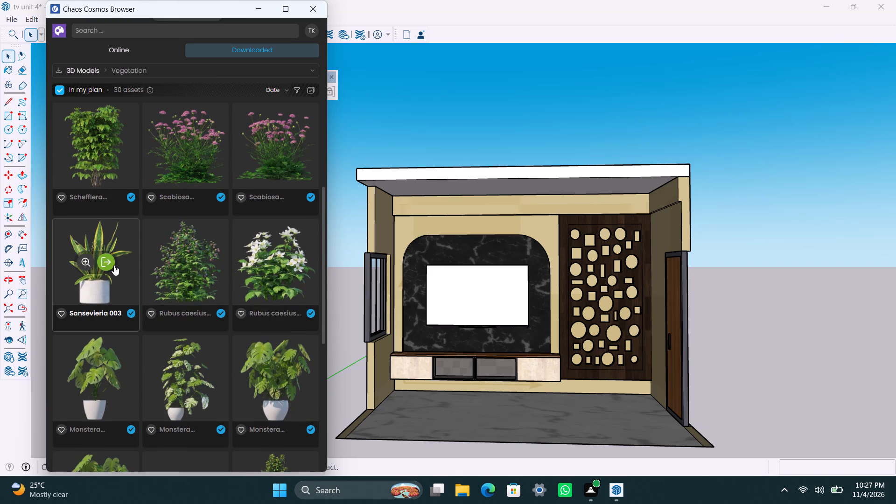
click(110, 263)
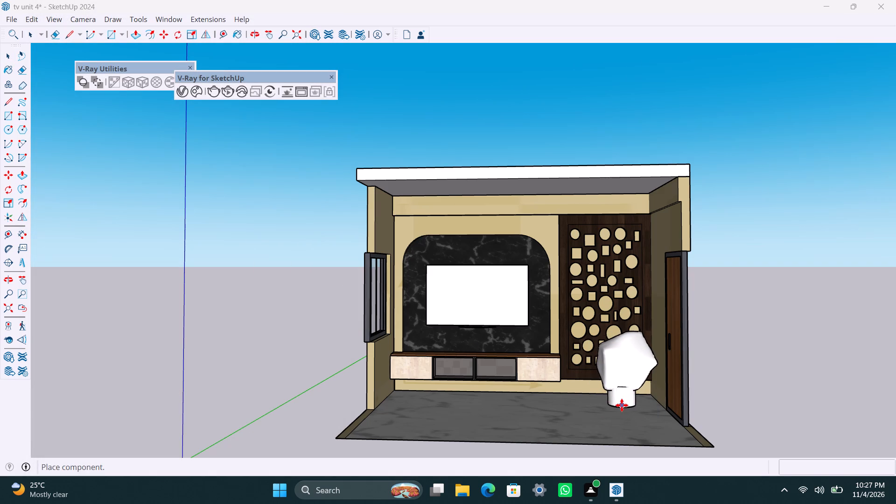
scroll(622, 405, up, 1)
click(622, 405)
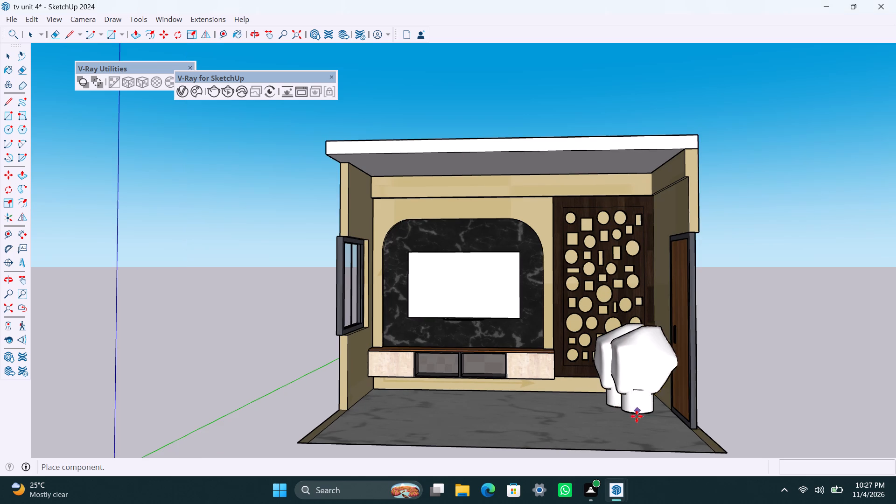
key(space)
Move the potted plant about 1' 8 9/16" back toward the perforated wood panel.
scroll(645, 389, up, 2)
middle_drag(644, 386, 566, 425)
drag(630, 365, 634, 369)
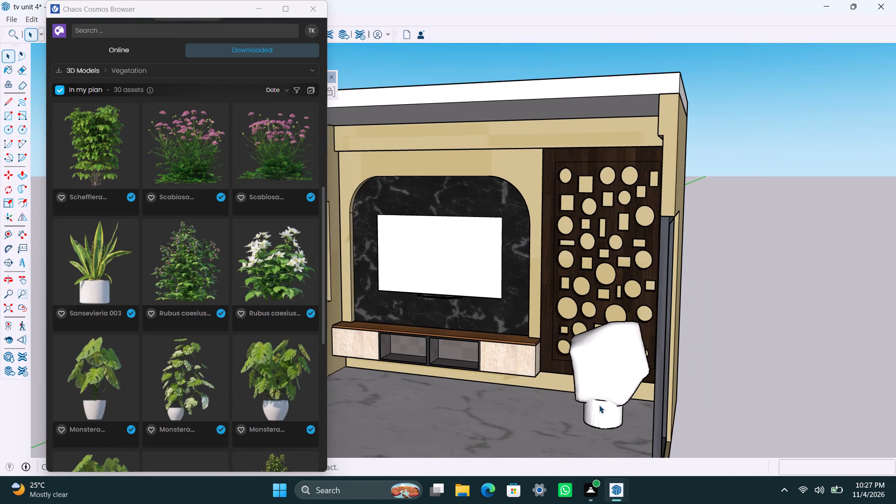
click(607, 417)
key(m)
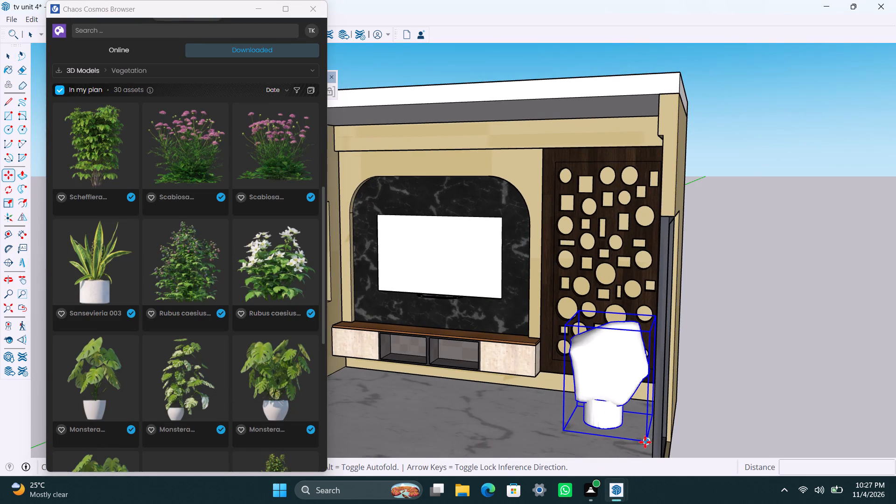
click(647, 443)
click(648, 421)
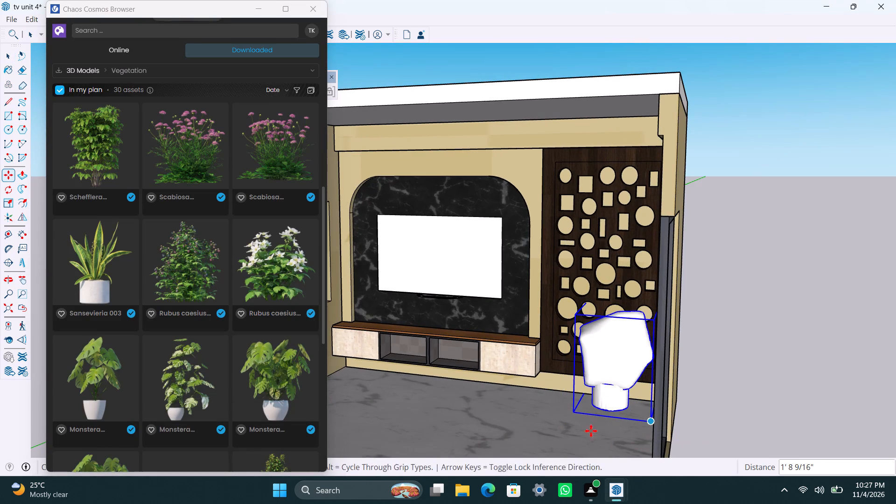
key(space)
Scale the potted plant taller along the blue axis by about 1.31.
key(s)
click(620, 307)
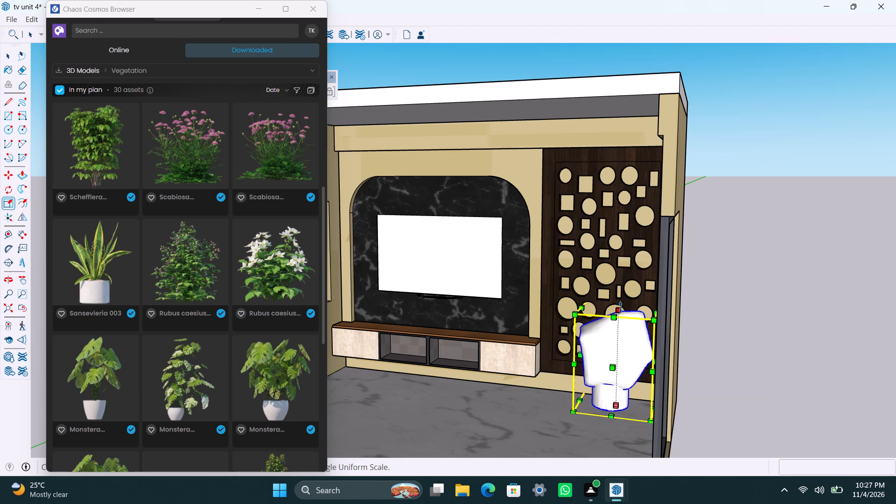
click(605, 280)
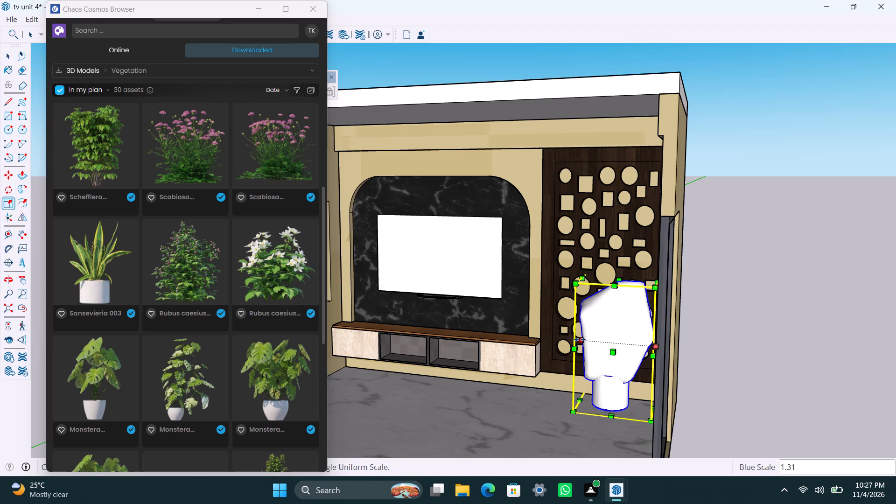
Scale the potted plant narrower along the red axis from both its TV side and its door side.
drag(580, 339, 596, 344)
key(space)
scroll(610, 372, up, 2)
middle_drag(623, 372, 660, 372)
key(s)
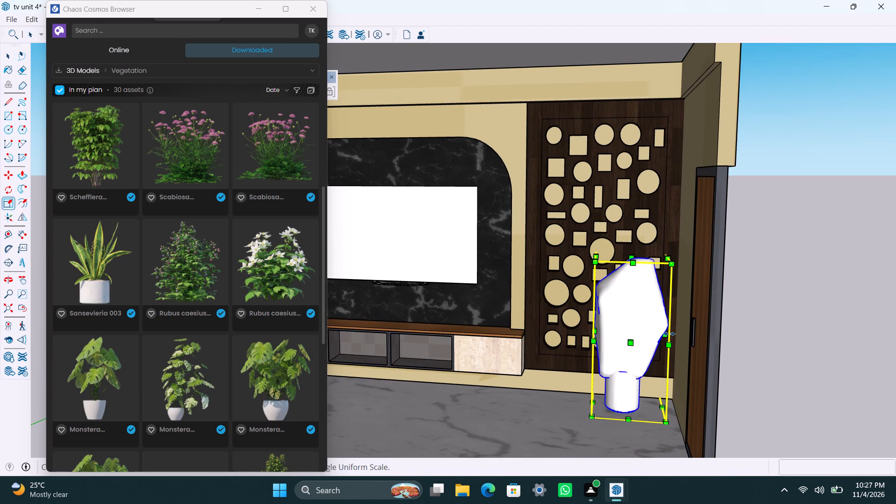
drag(669, 334, 659, 335)
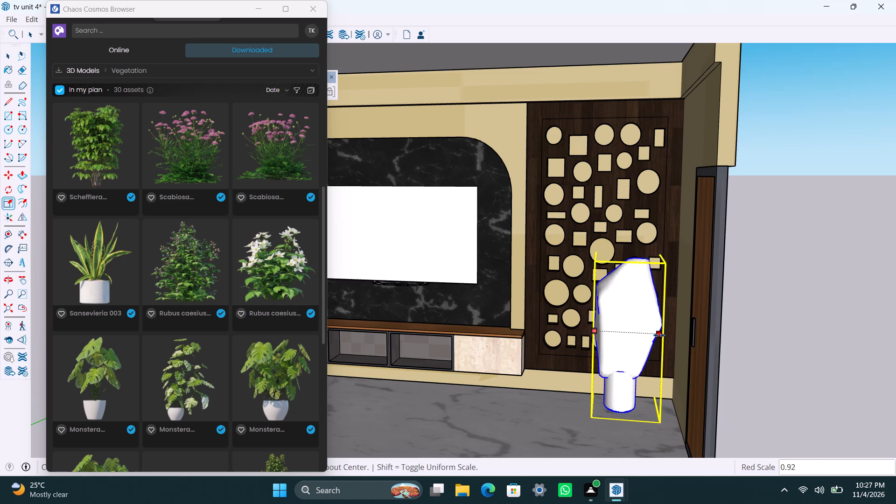
drag(659, 335, 655, 336)
key(space)
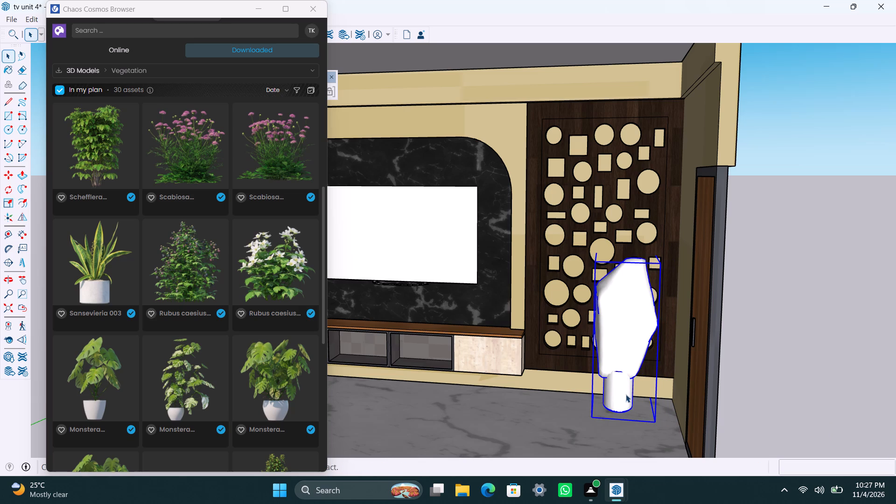
Move the potted plant about 4 3/16" toward the door wall and close the Chaos Cosmos browser.
key(m)
click(653, 421)
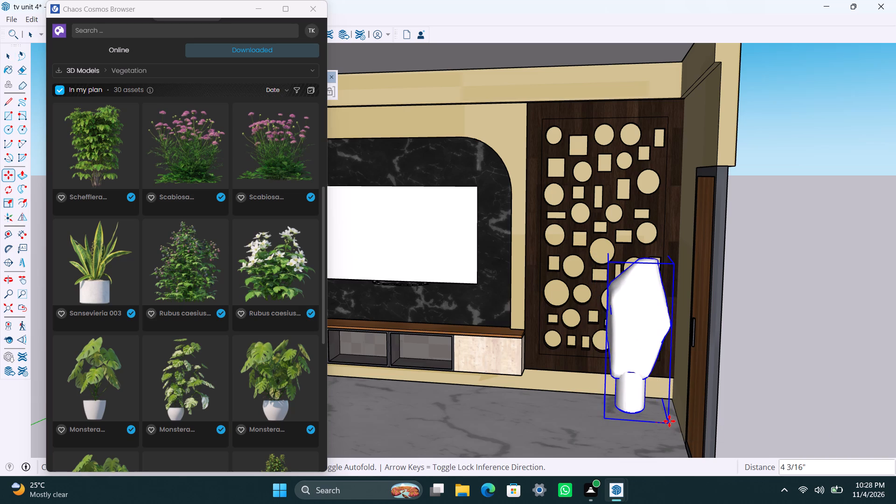
click(670, 421)
key(space)
click(831, 386)
scroll(587, 256, down, 7)
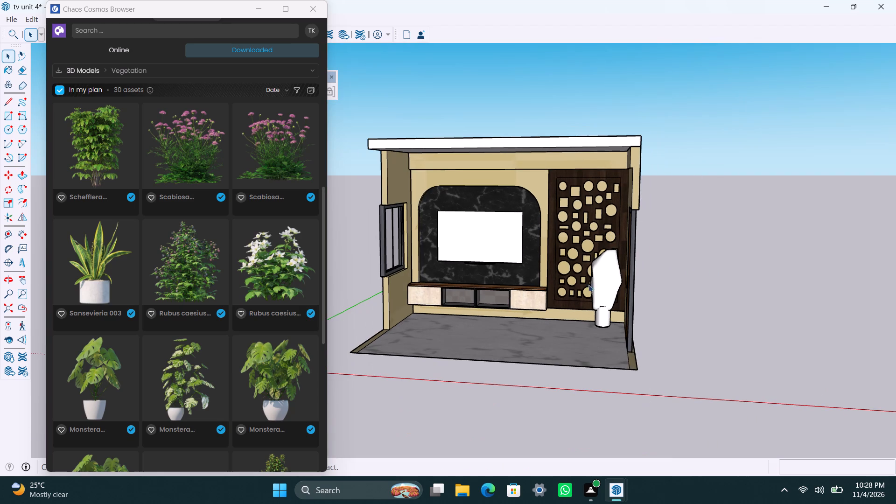
click(316, 6)
Frame the room interior in a near-frontal view of the TV wall, including the window, plant and door.
scroll(420, 265, up, 3)
middle_drag(427, 268, 469, 275)
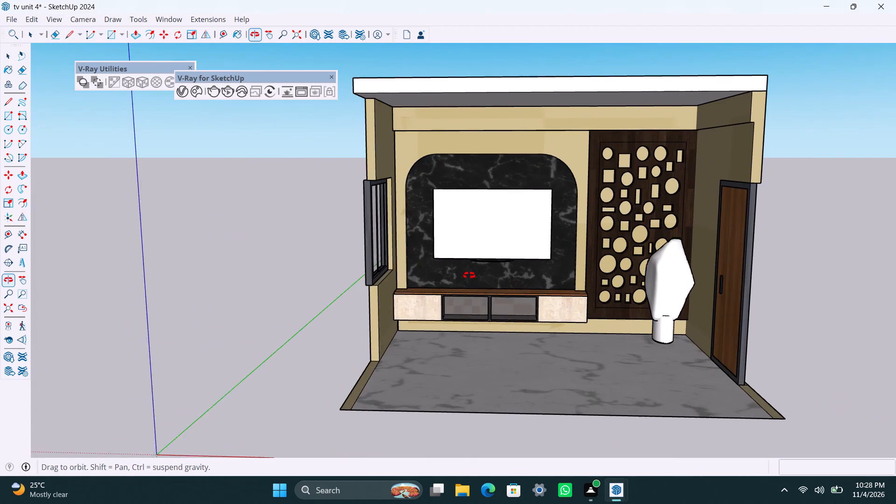
middle_drag(469, 275, 471, 276)
scroll(509, 240, up, 1)
middle_drag(504, 241, 419, 301)
scroll(462, 357, up, 2)
middle_drag(467, 365, 472, 323)
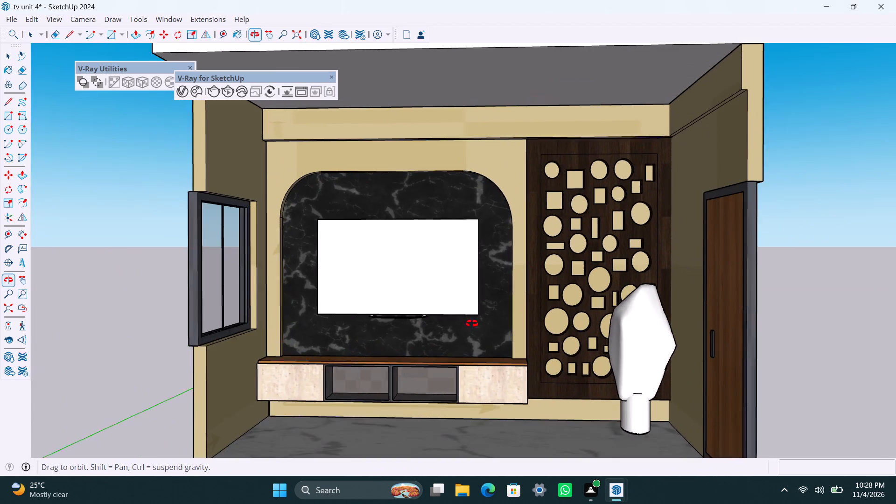
middle_drag(472, 323, 476, 310)
middle_drag(553, 362, 571, 358)
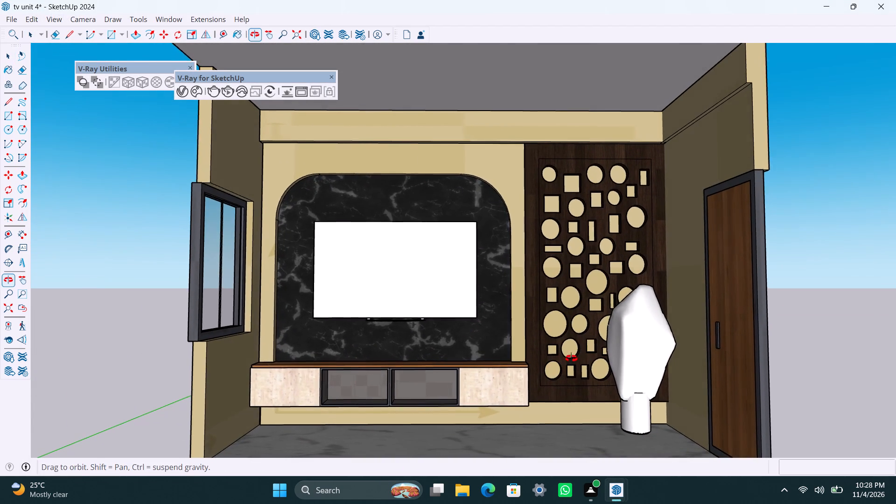
middle_drag(571, 358, 573, 345)
Close the floating V-Ray for SketchUp and V-Ray Utilities tool sets.
click(333, 77)
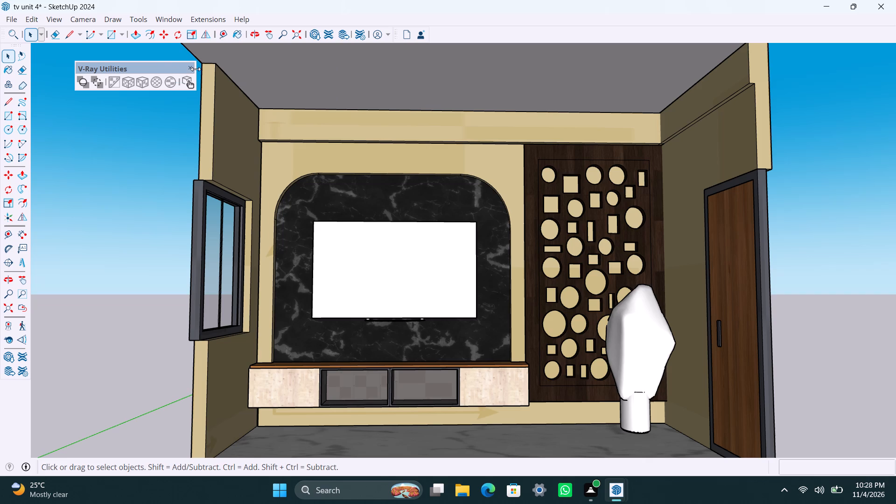
click(196, 69)
click(189, 63)
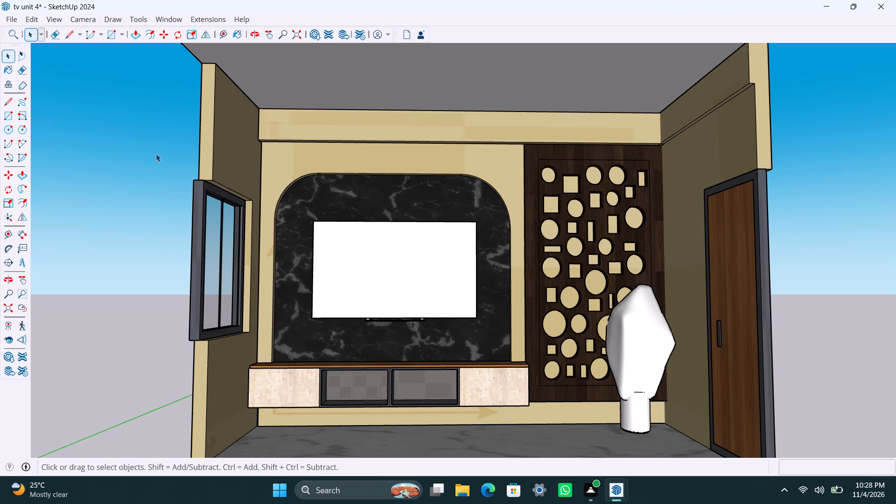
Switch the camera to Two-Point Perspective and frame the TV wall closer, with the ceiling, window, plant and door in view.
click(81, 15)
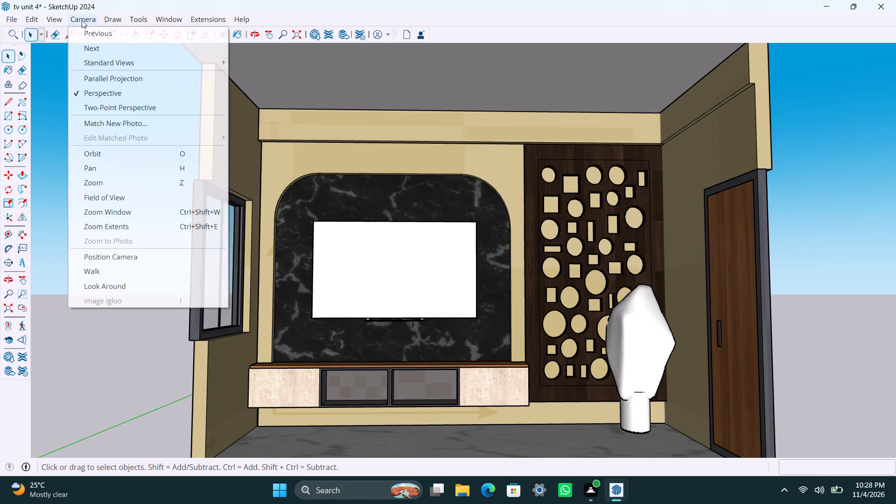
click(100, 115)
click(78, 18)
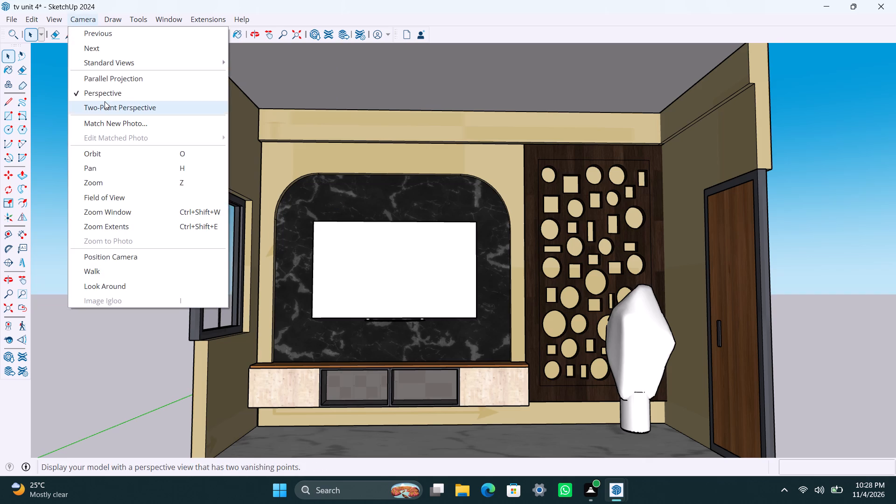
click(105, 101)
scroll(430, 273, up, 1)
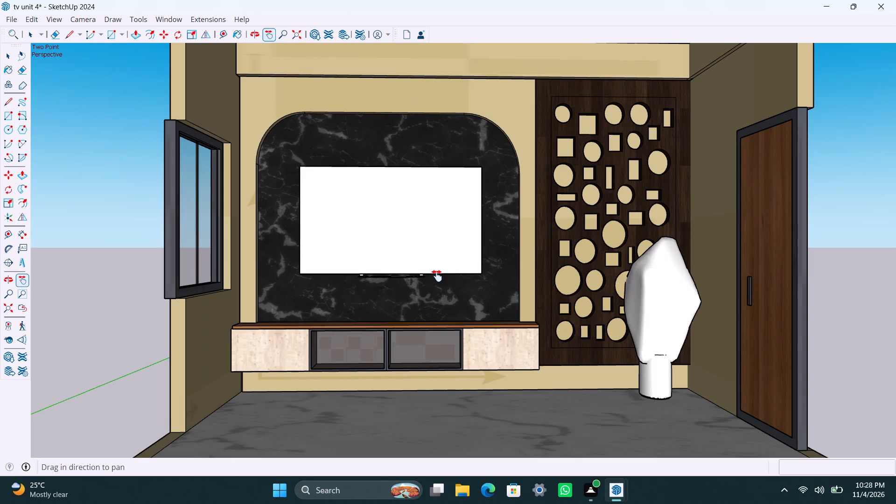
shift+middle_drag(437, 276, 434, 311)
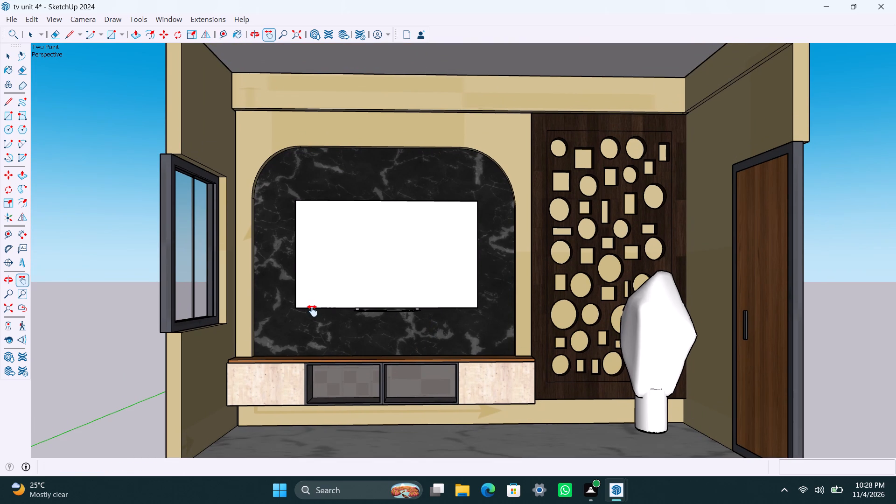
Open Snipping Tool and capture a rectangular snip of the two-point perspective room view.
click(353, 487)
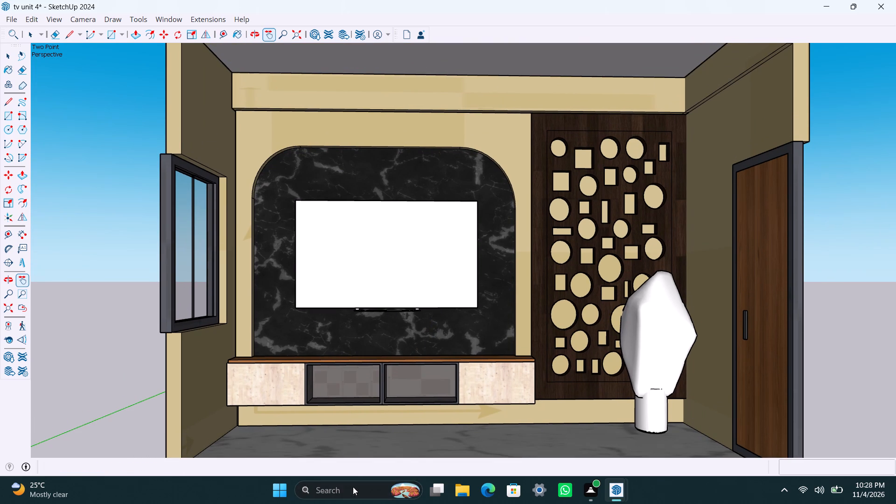
click(339, 97)
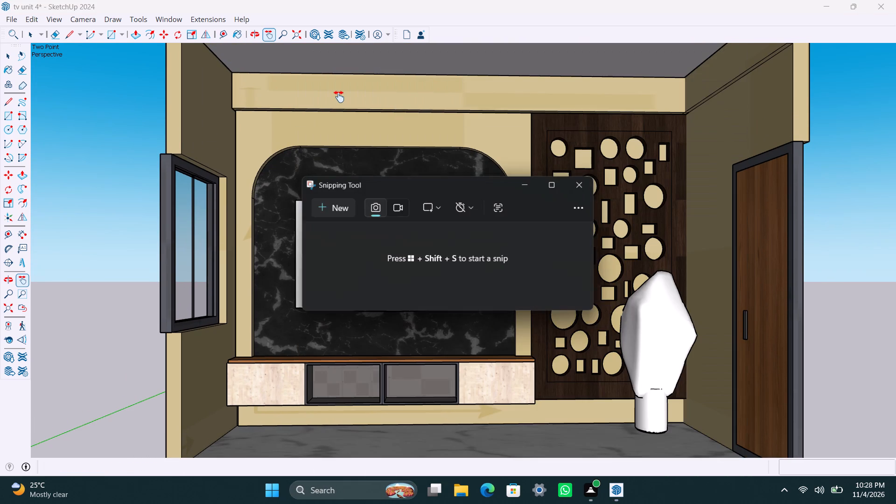
click(331, 208)
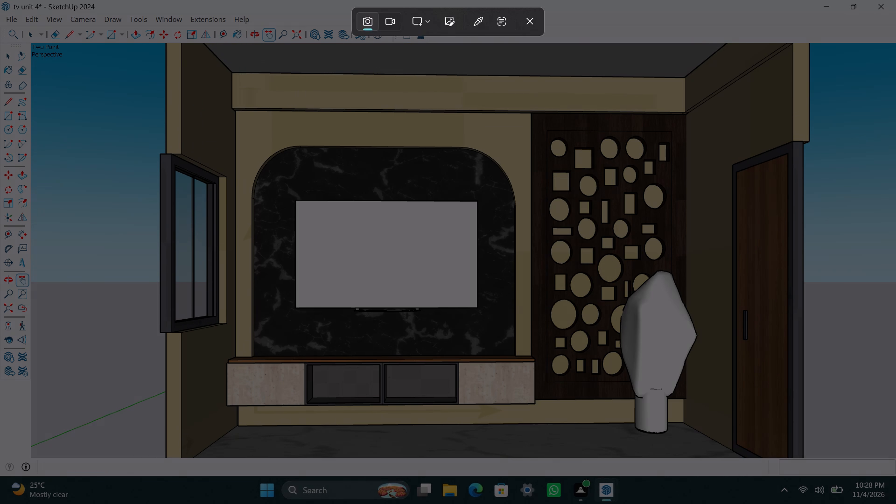
click(179, 43)
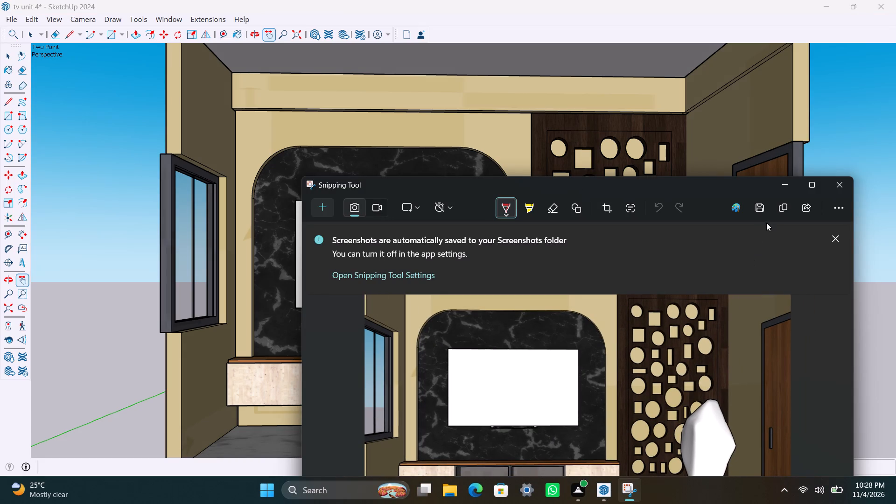
Save the snip as the PNG "TV UNIT 4 3D" in the photos folder and close Snipping Tool.
click(762, 209)
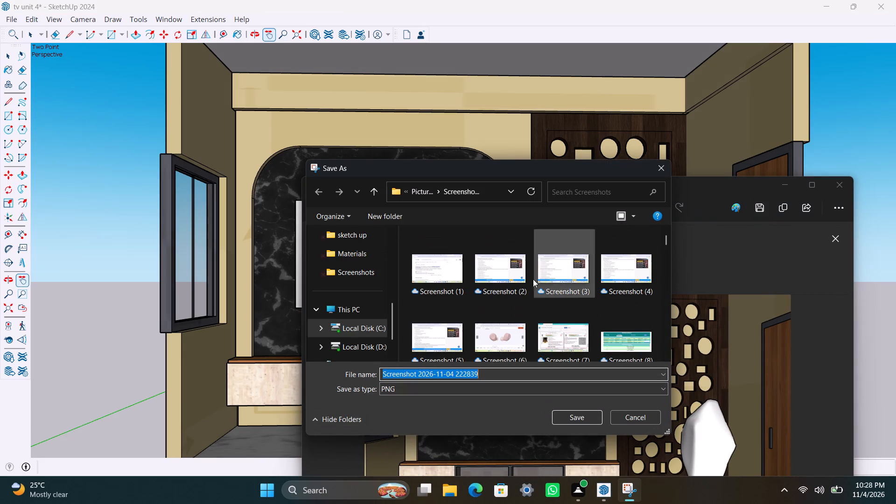
text(TV UNIT)
key(space)
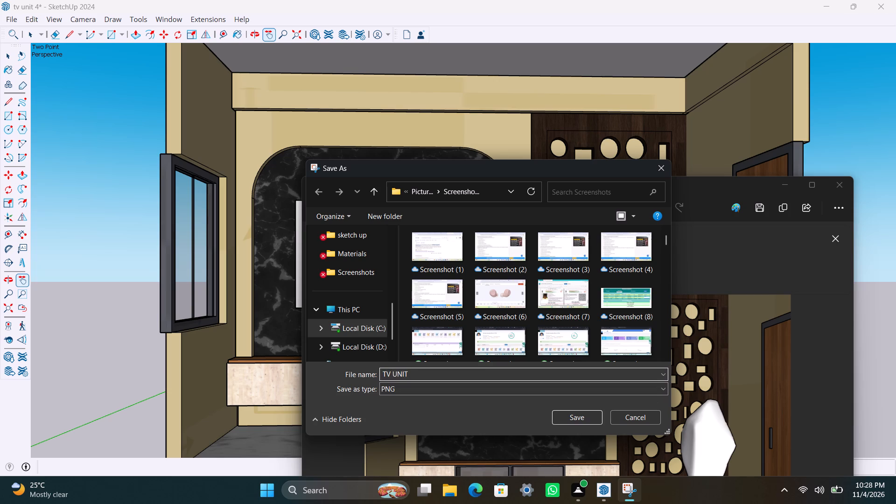
key(4)
key(space)
text(3D)
scroll(353, 270, up, 1)
click(345, 274)
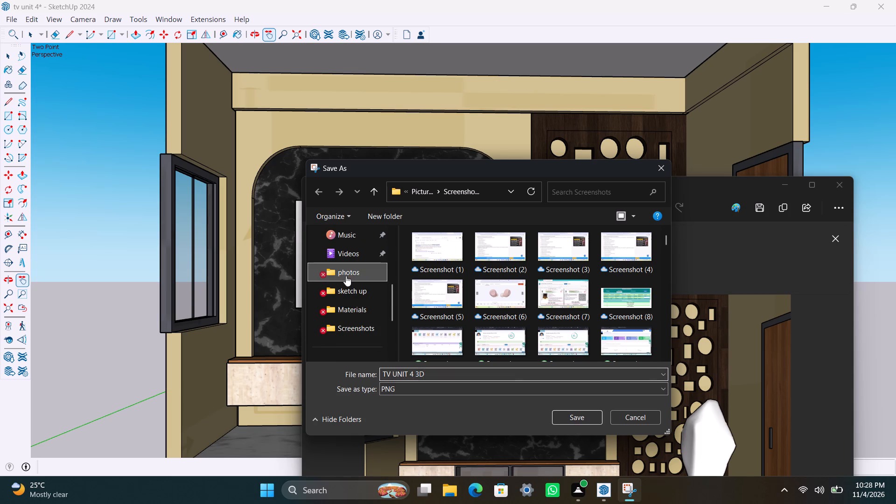
click(569, 419)
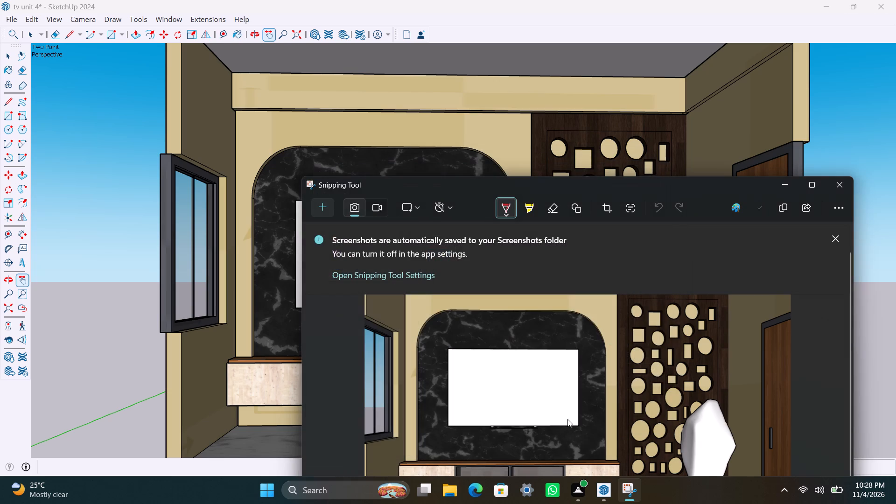
click(838, 185)
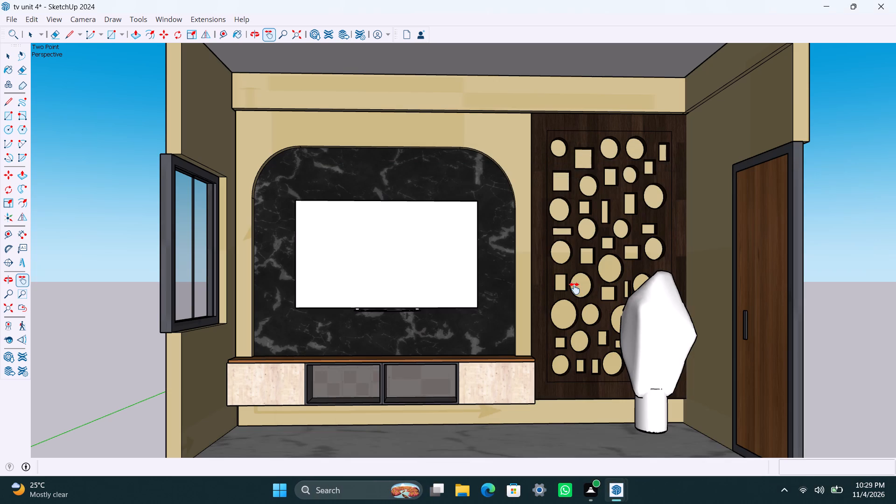
Save the tv unit 4 model and return to the Select tool.
key(ctrl+s)
key(space)
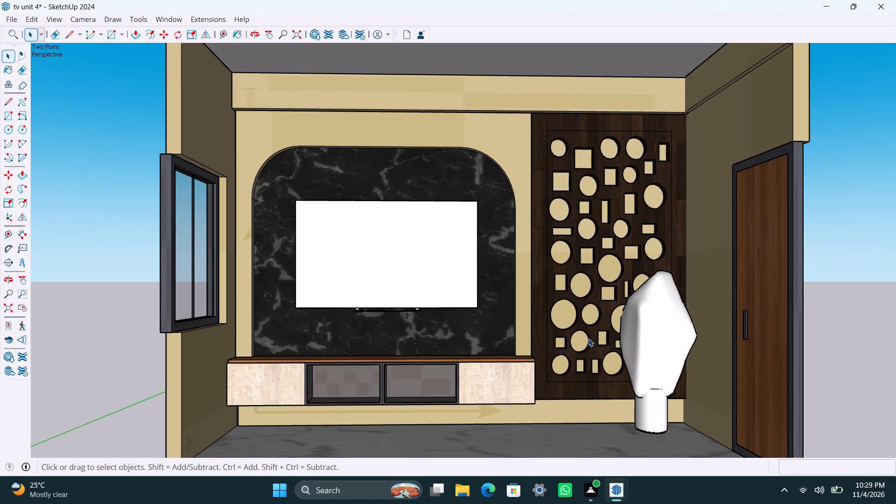
key(ctrl+s)
drag(588, 339, 629, 437)
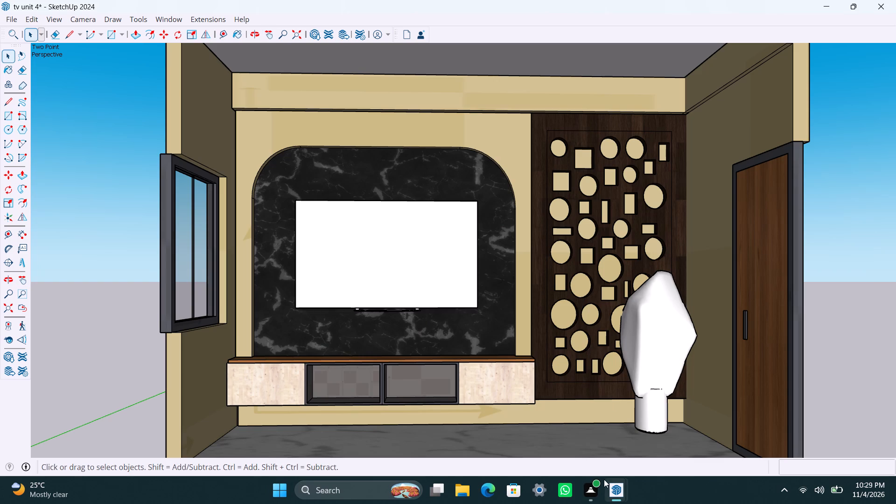
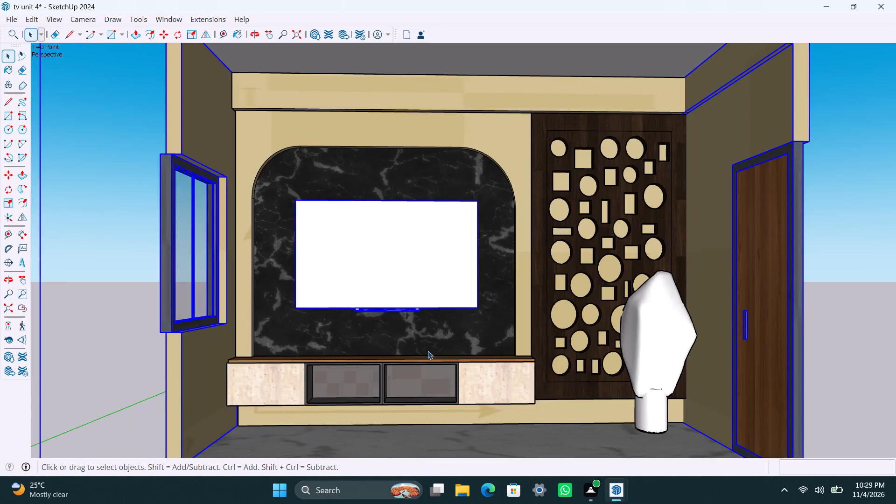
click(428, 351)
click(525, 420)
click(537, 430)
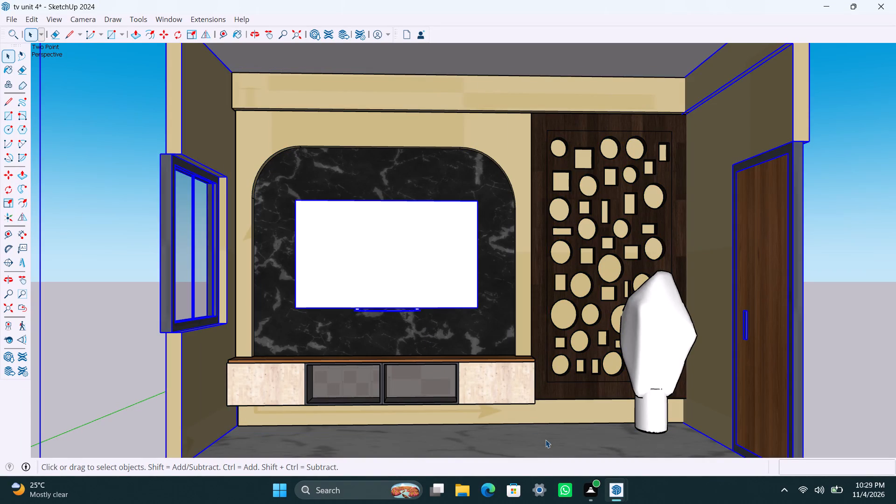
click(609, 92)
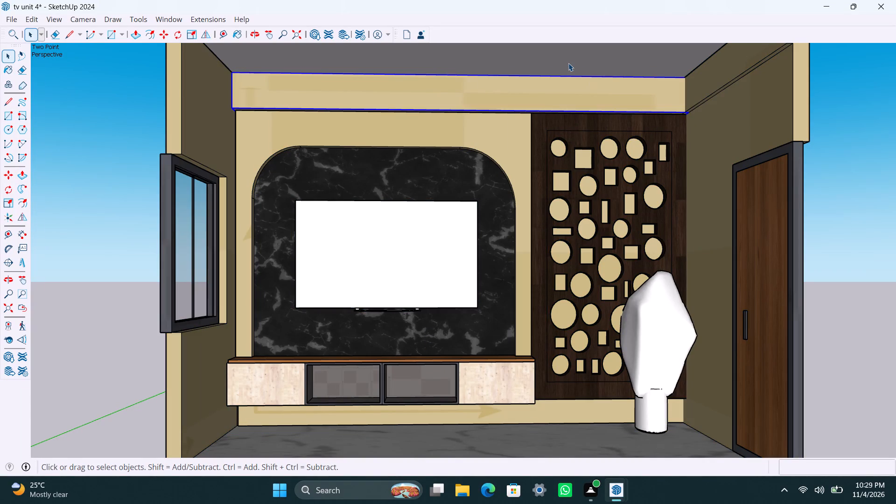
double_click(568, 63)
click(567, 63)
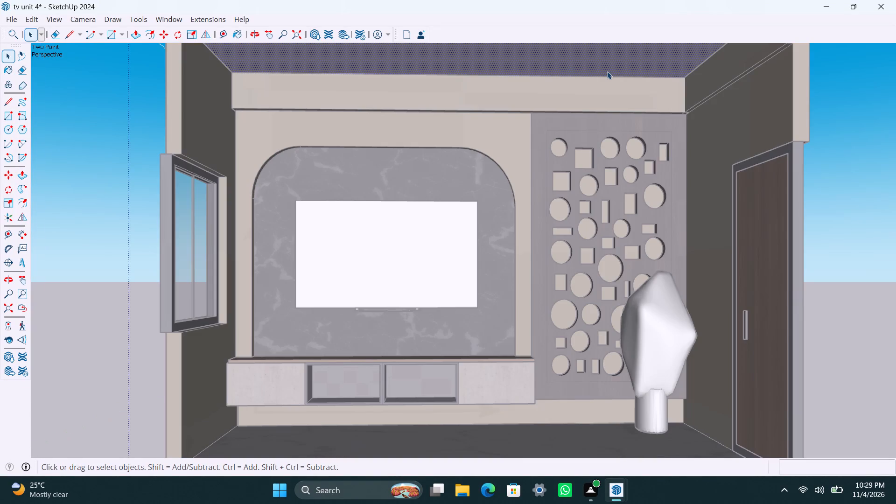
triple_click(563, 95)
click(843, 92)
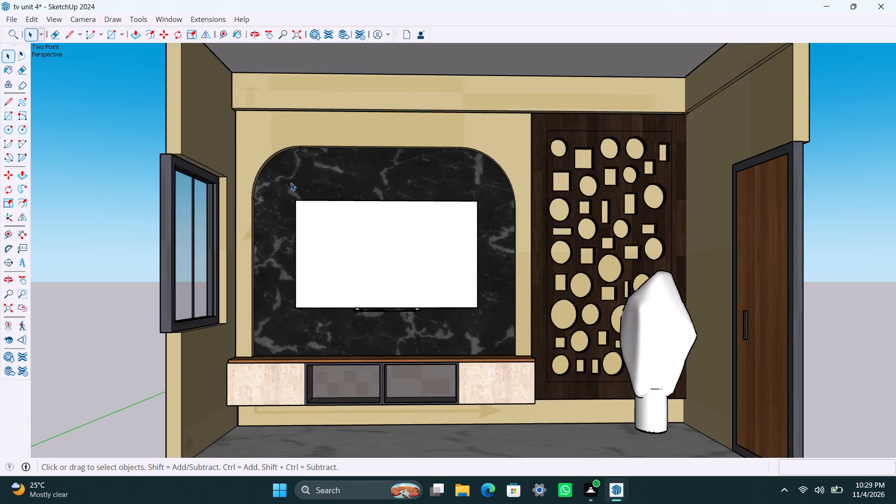
Select the whole room and run the FixIt 101 cleanup on it twice.
scroll(252, 206, up, 2)
scroll(255, 184, down, 11)
drag(187, 73, 607, 370)
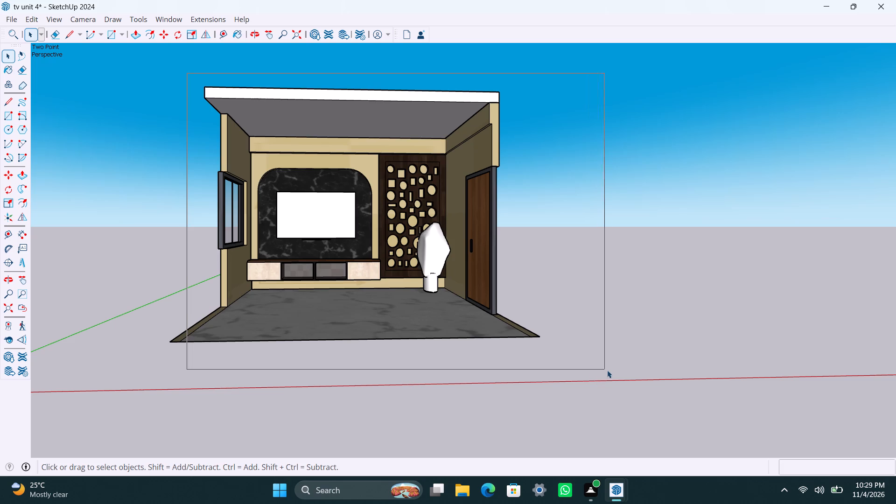
drag(607, 370, 601, 370)
drag(151, 70, 613, 412)
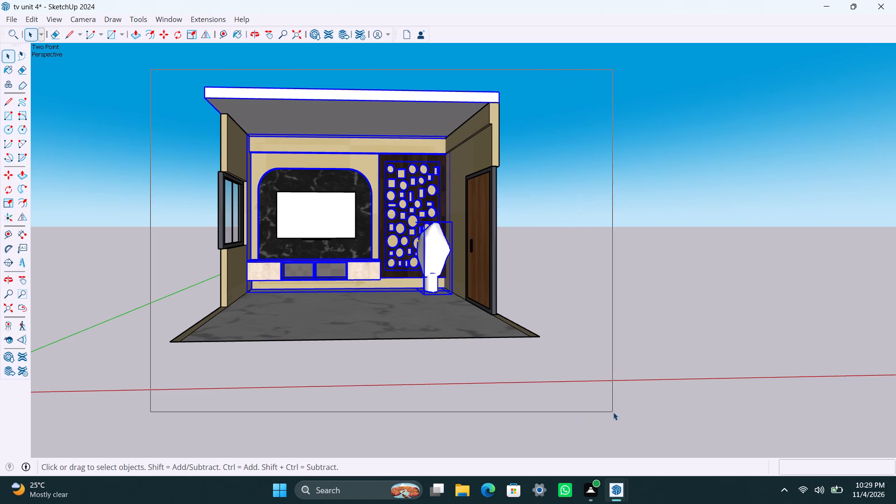
drag(613, 412, 610, 408)
right_click(365, 328)
click(383, 316)
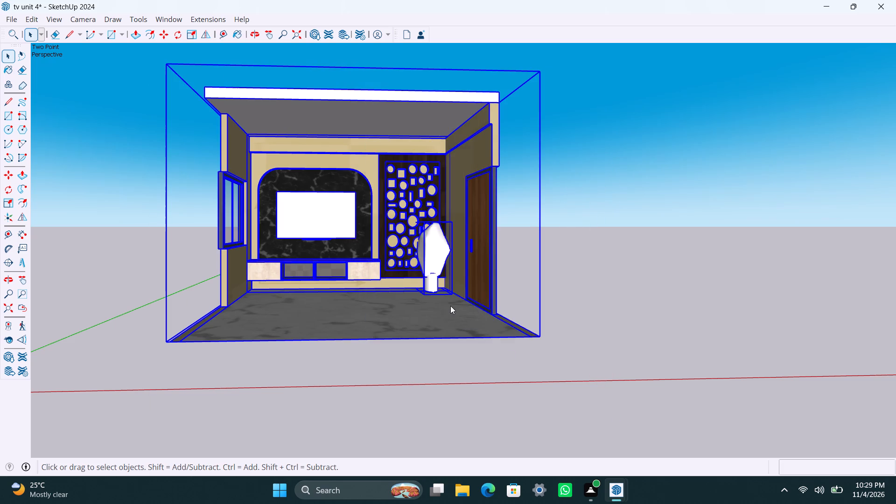
click(483, 294)
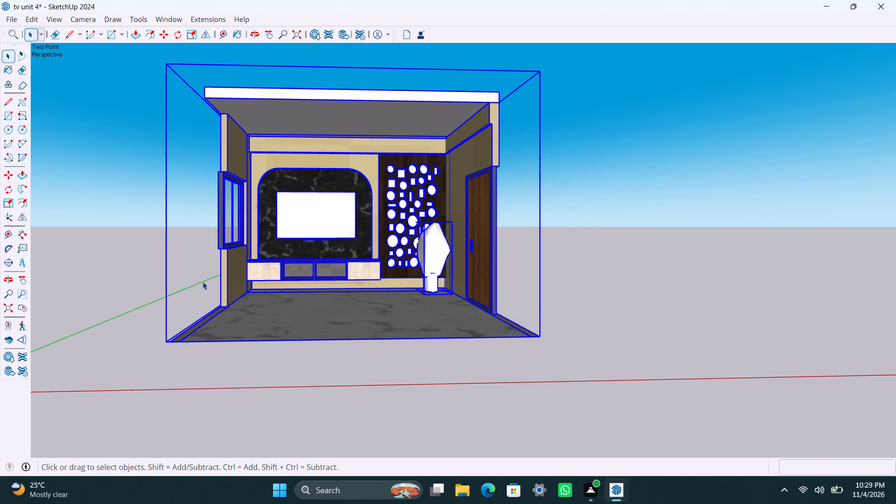
right_click(298, 310)
click(320, 308)
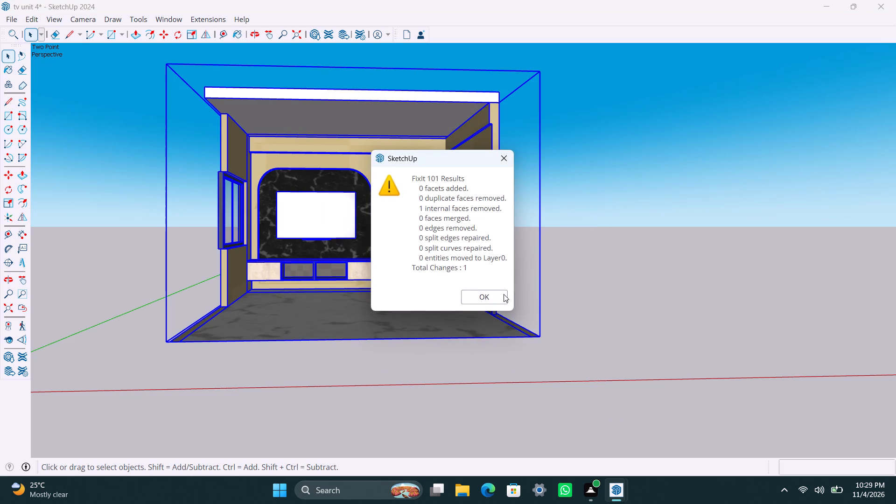
click(504, 294)
click(670, 294)
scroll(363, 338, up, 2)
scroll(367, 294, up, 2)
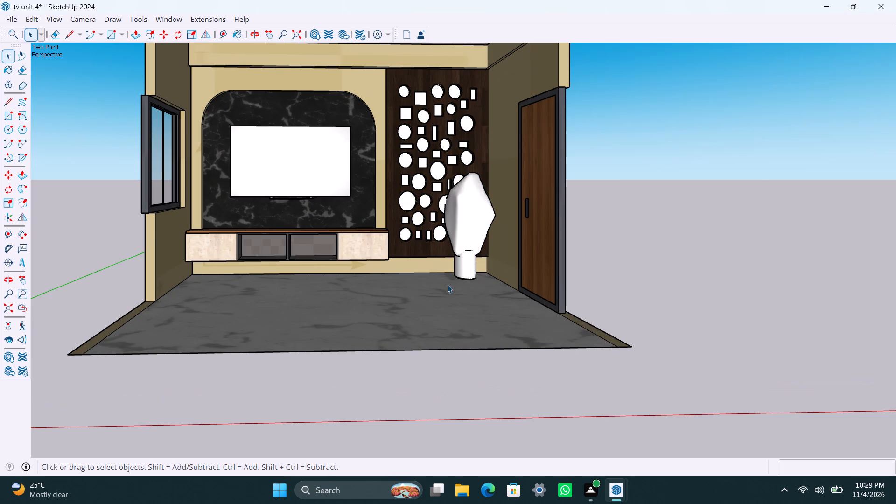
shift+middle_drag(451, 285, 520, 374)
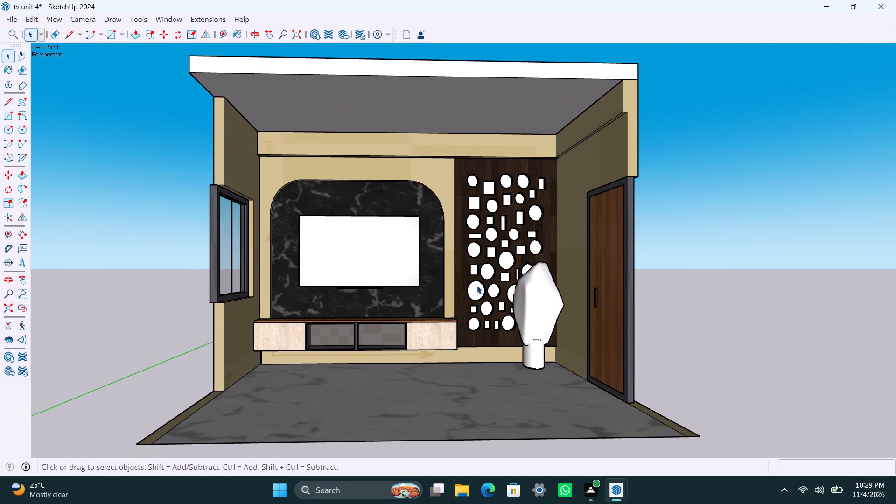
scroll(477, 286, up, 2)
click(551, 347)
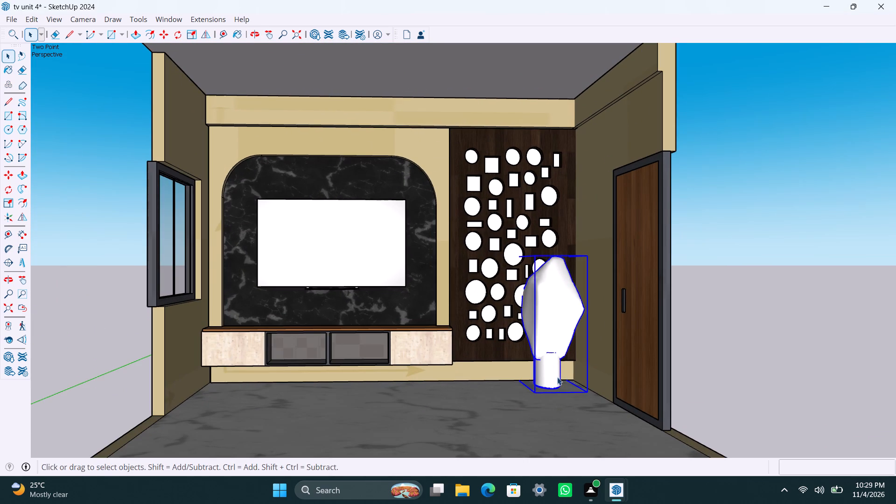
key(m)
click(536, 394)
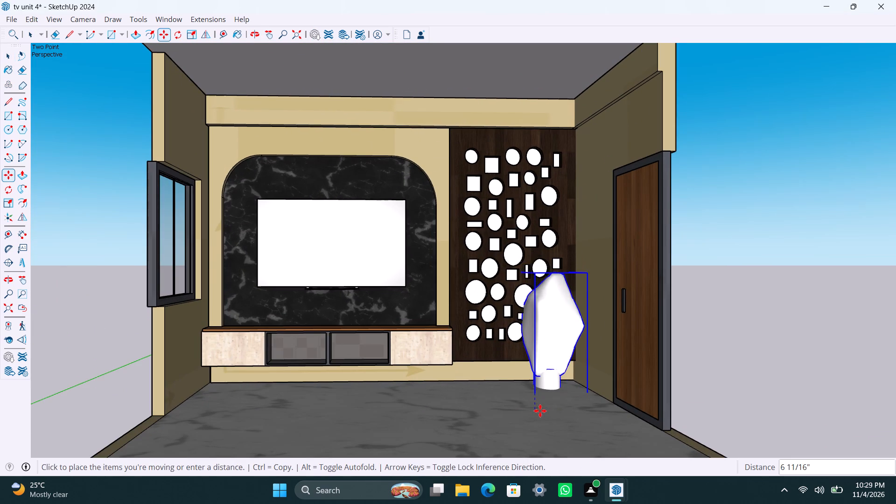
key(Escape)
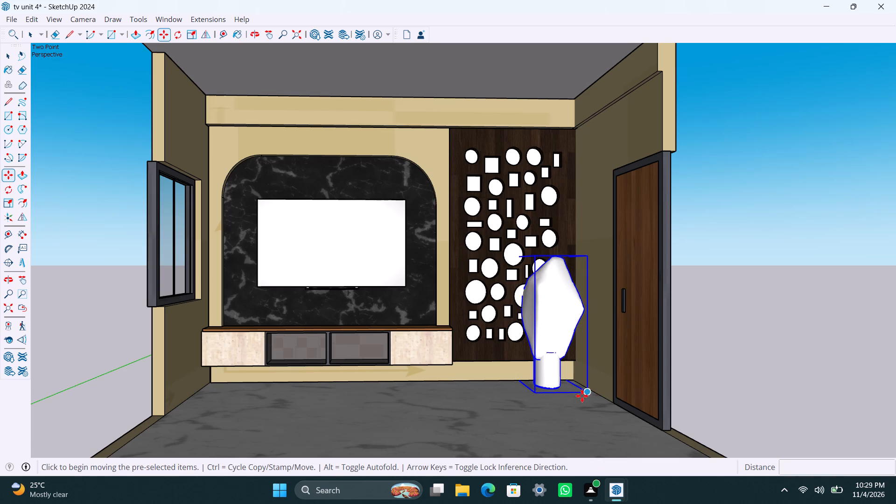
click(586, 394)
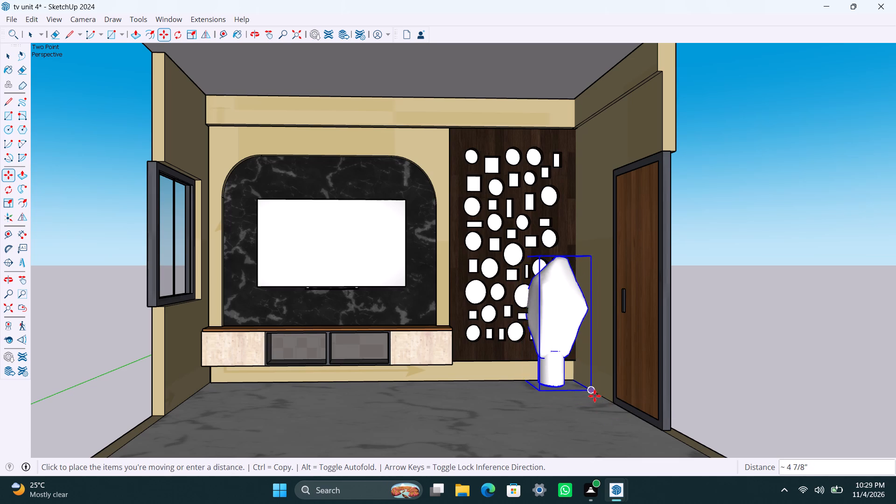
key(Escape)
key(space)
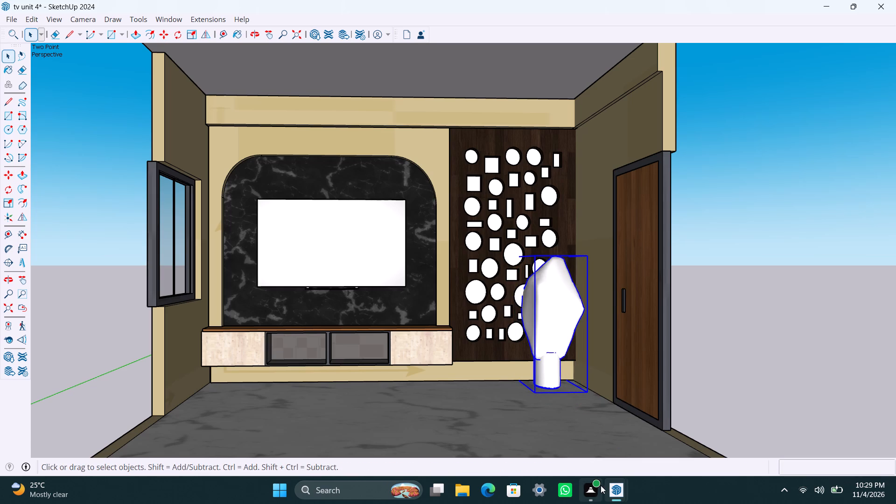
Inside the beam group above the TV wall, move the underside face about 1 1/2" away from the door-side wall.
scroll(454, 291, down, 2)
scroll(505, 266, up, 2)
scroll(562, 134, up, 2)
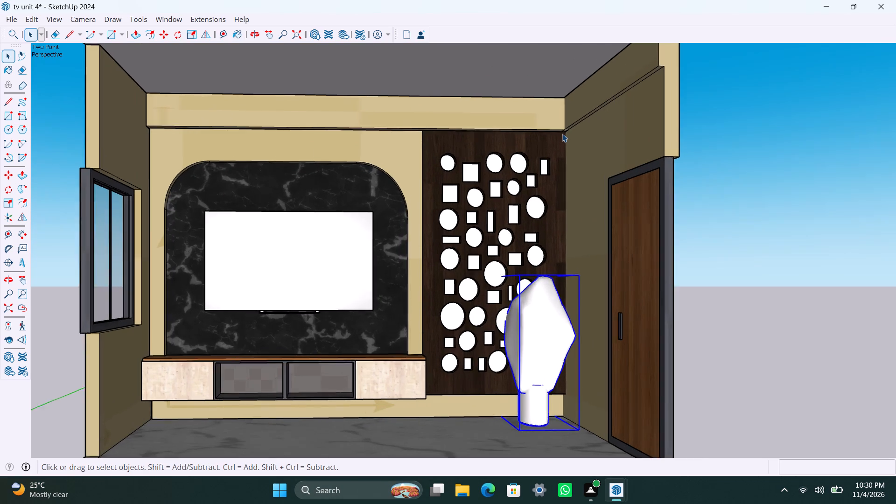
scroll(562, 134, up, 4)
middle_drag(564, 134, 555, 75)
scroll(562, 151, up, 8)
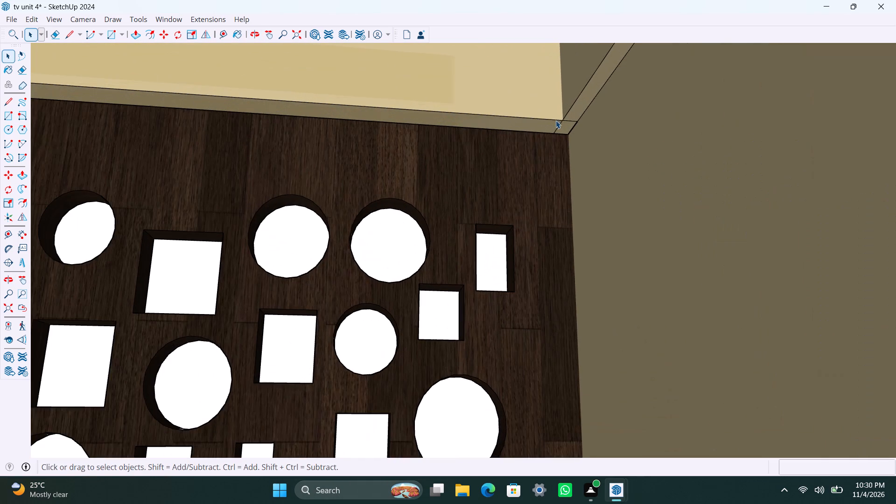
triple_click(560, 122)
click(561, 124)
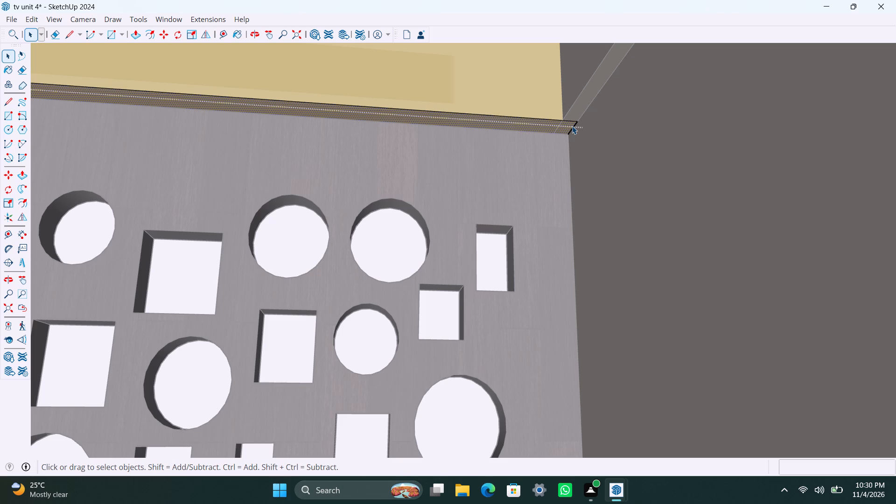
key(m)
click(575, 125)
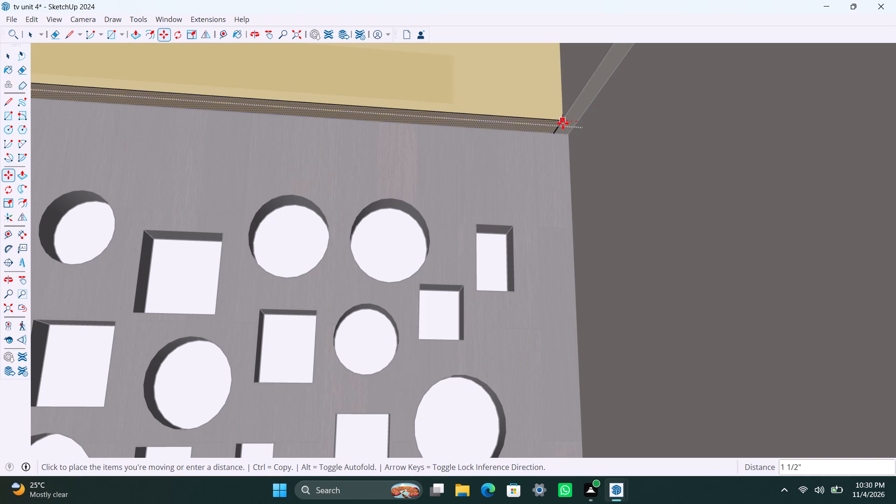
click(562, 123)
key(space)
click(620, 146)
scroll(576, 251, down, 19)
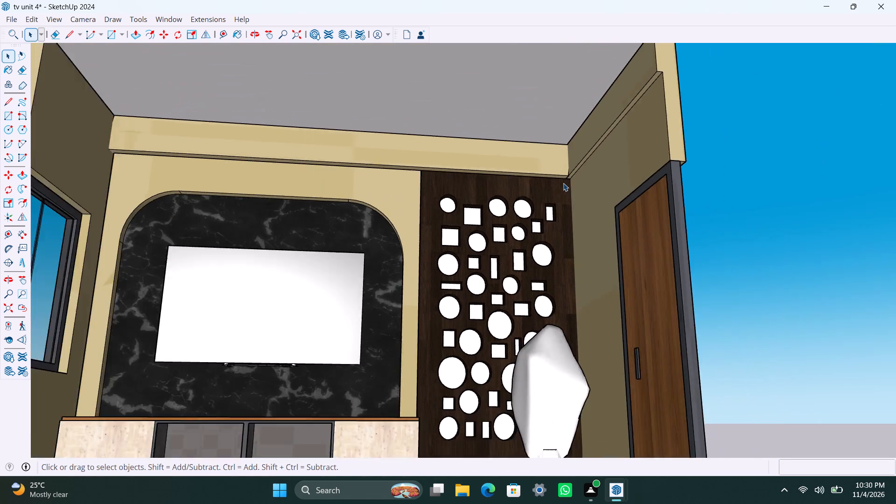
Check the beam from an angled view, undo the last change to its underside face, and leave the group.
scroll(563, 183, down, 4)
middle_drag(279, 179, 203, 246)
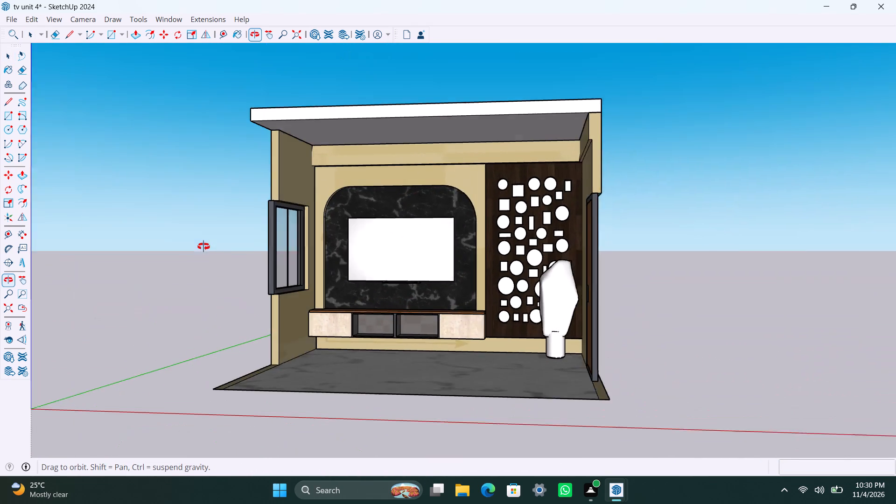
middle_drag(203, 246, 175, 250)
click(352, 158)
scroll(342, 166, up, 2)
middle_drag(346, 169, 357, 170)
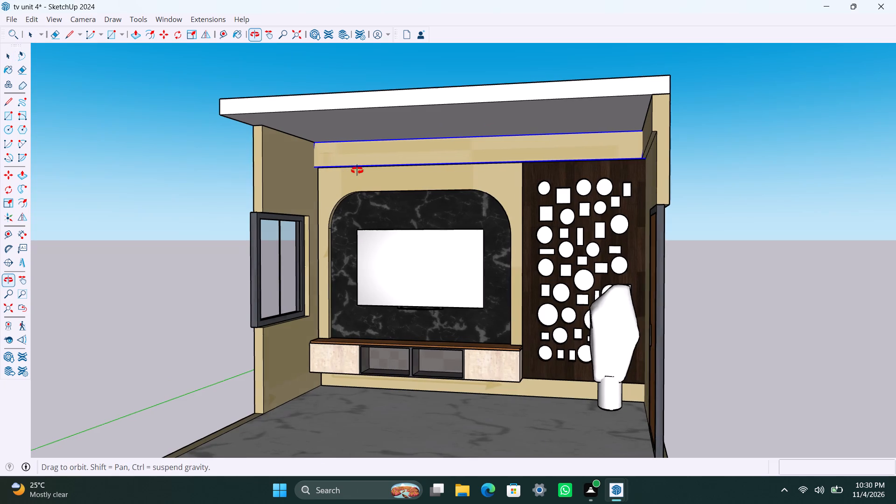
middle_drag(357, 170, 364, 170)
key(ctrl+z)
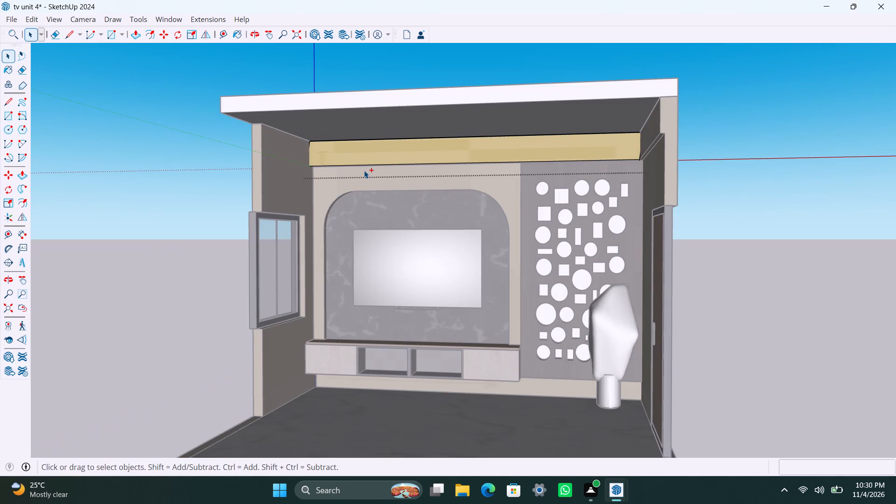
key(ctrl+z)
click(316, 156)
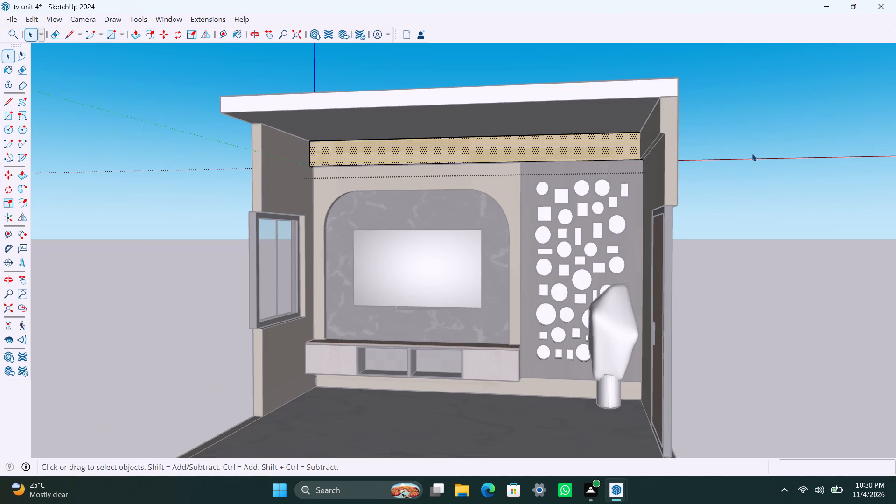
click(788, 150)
Turn on back edges and scale the beam above the TV wall slightly inward from its door-side end.
click(556, 149)
click(837, 112)
click(837, 109)
click(593, 154)
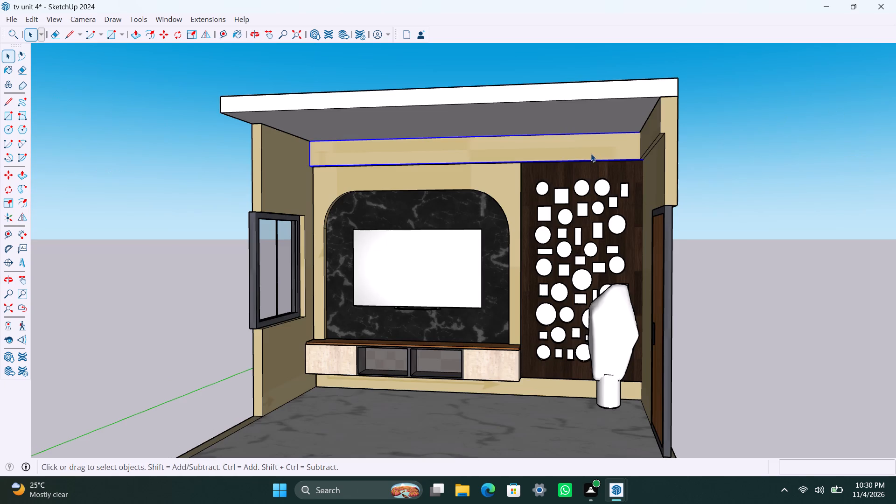
key(s)
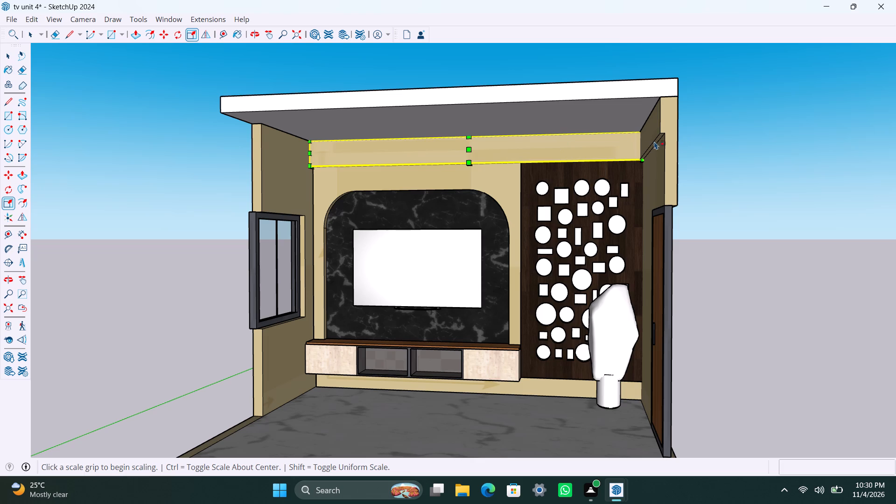
click(646, 144)
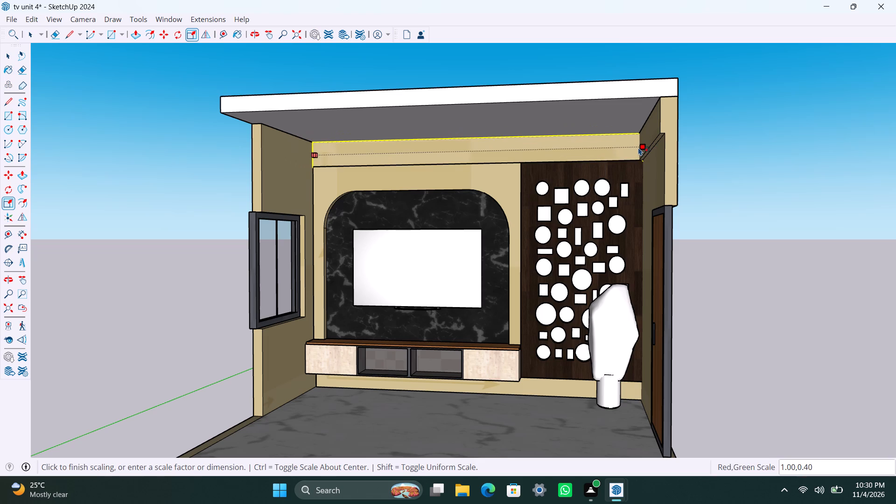
key(Escape)
scroll(683, 143, up, 2)
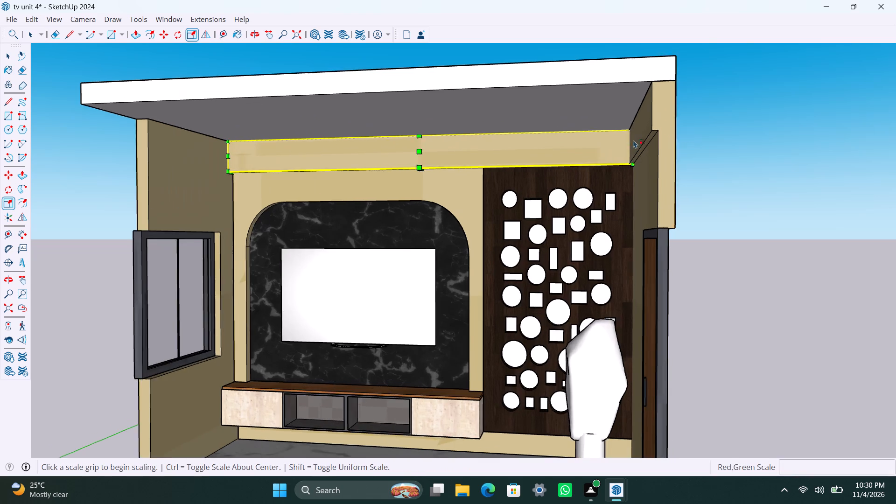
scroll(633, 140, up, 6)
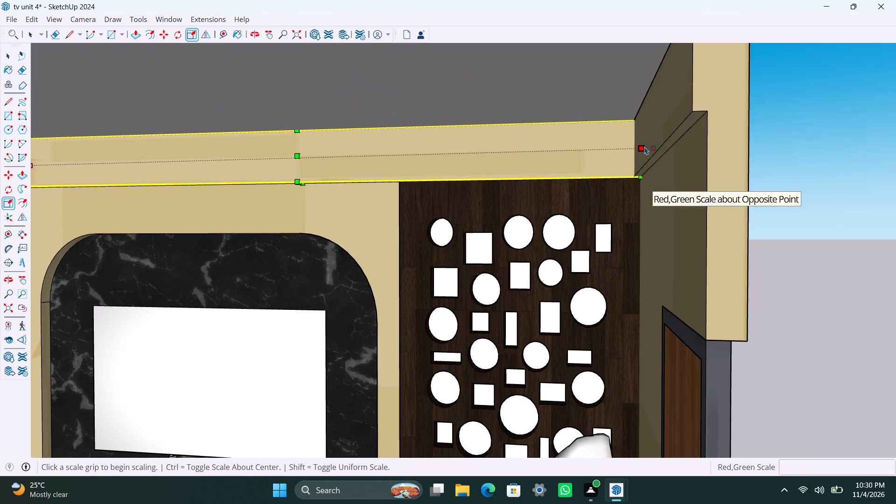
click(644, 147)
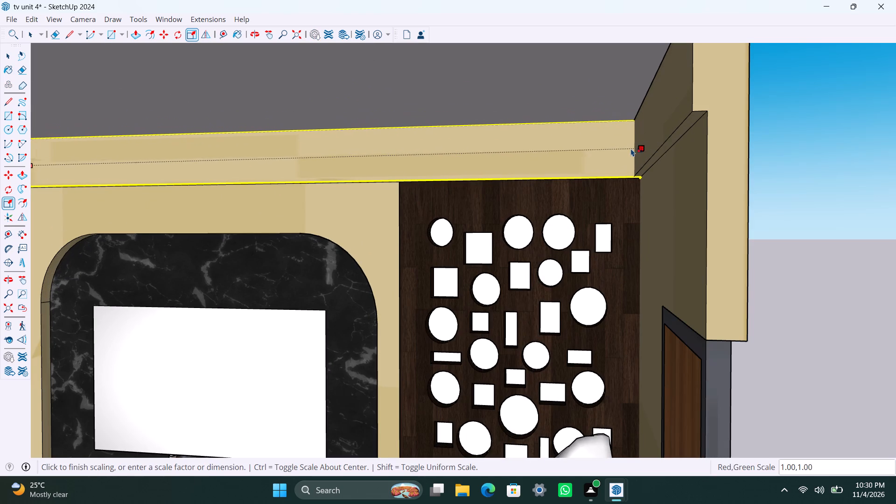
key(Escape)
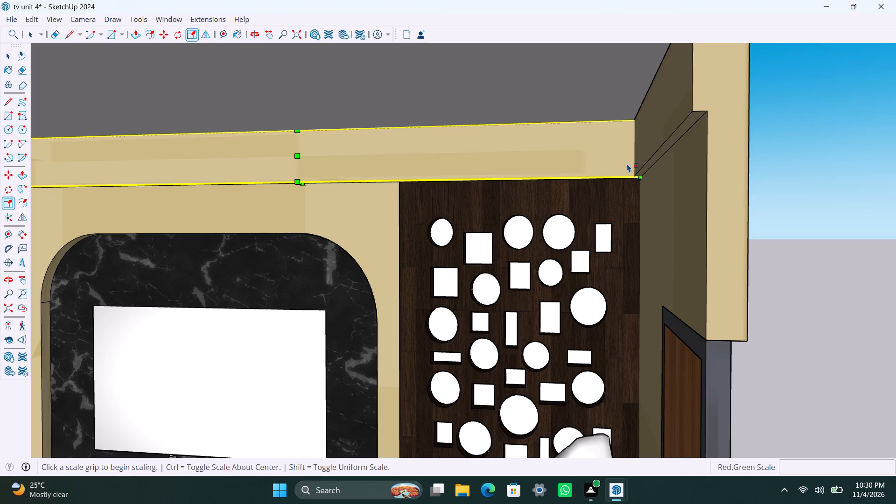
key(k)
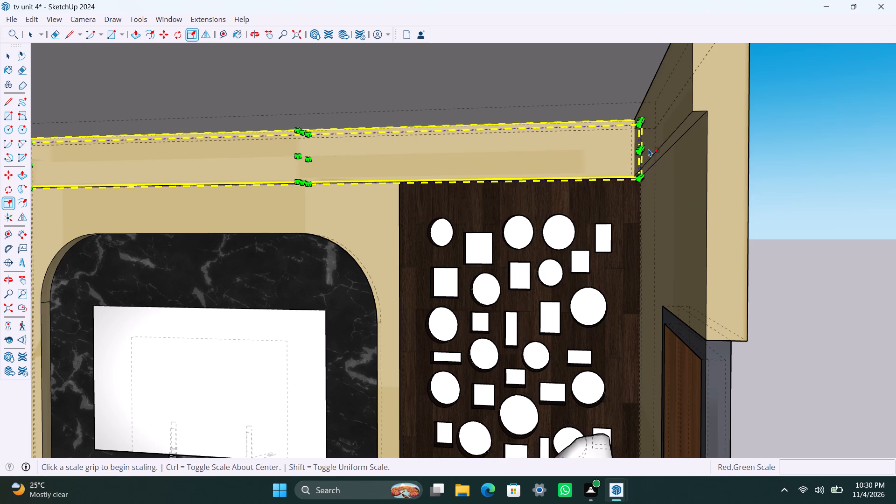
click(641, 148)
click(626, 147)
key(space)
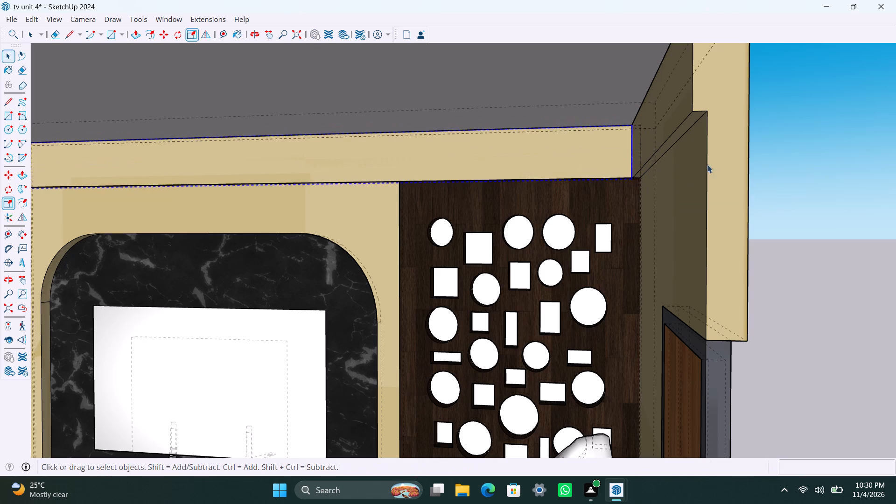
Undo the last scaling of the beam above the TV wall and rescale its door-side end slightly inward along the red axis.
click(828, 157)
scroll(420, 165, down, 8)
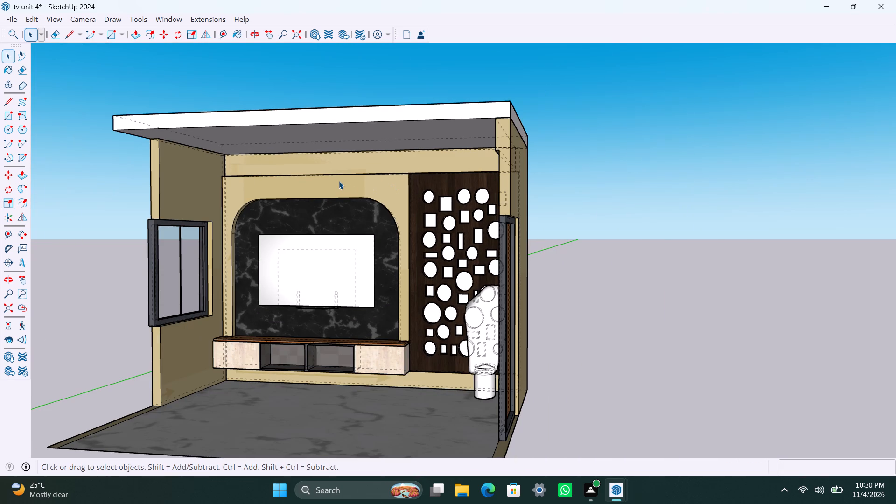
key(ctrl+z)
scroll(466, 164, up, 4)
middle_drag(504, 170, 588, 172)
key(s)
scroll(535, 156, up, 2)
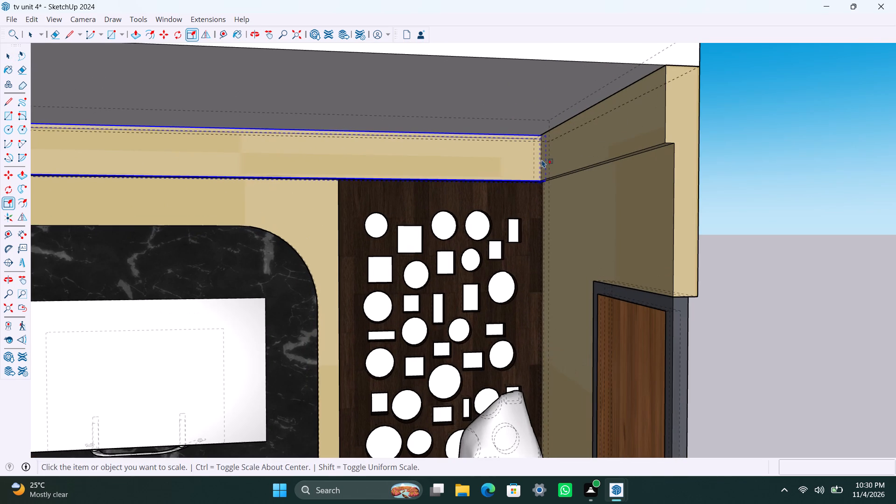
key(s)
scroll(544, 161, up, 11)
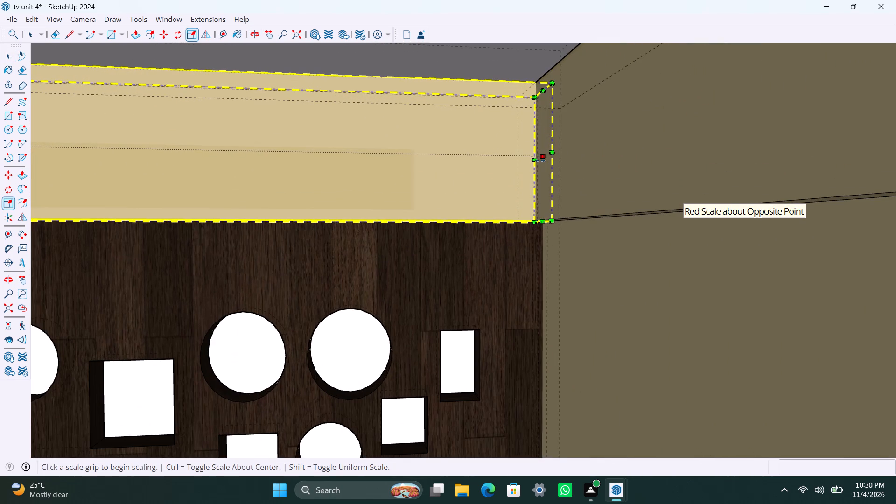
click(543, 155)
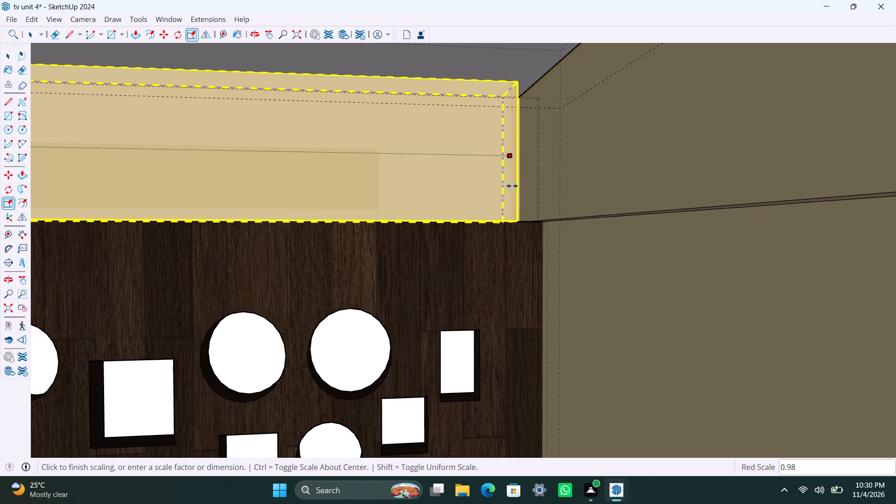
click(517, 186)
key(space)
drag(593, 186, 598, 182)
scroll(545, 160, down, 4)
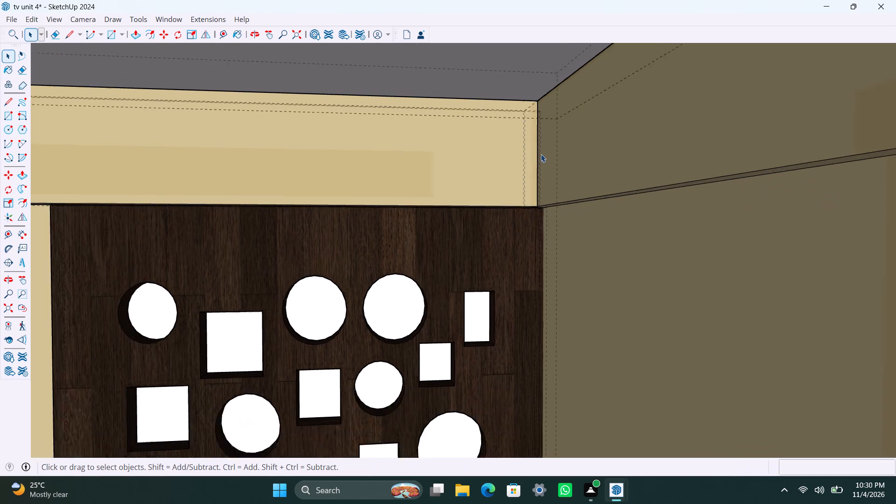
scroll(541, 154, down, 12)
click(807, 135)
Check the beam's door-side end from a lower angle and turn off the back edges display.
scroll(403, 163, up, 3)
middle_drag(632, 161, 559, 98)
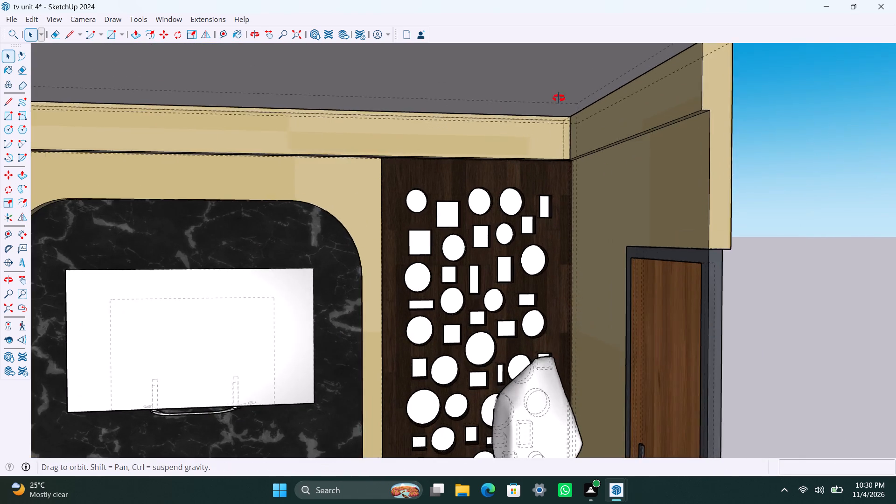
middle_drag(559, 98, 575, 129)
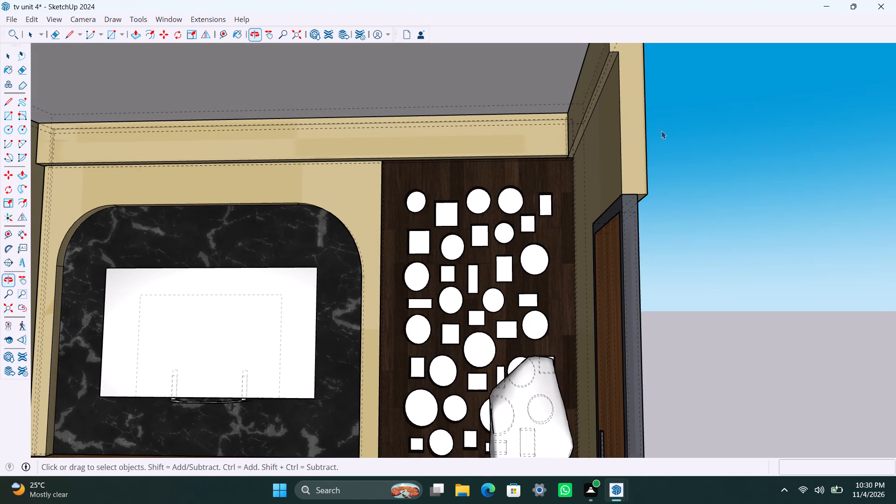
click(774, 102)
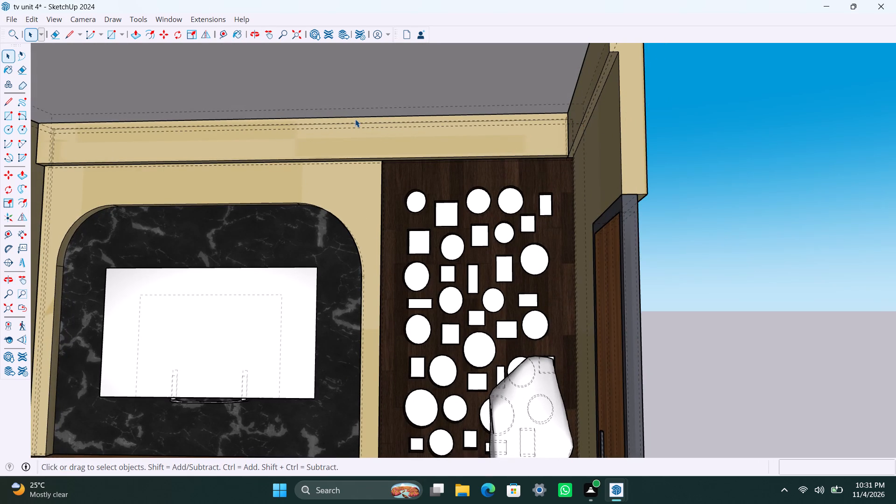
key(k)
scroll(426, 143, down, 5)
Save the model, frame the whole room from the front, and save it again.
key(ctrl+s)
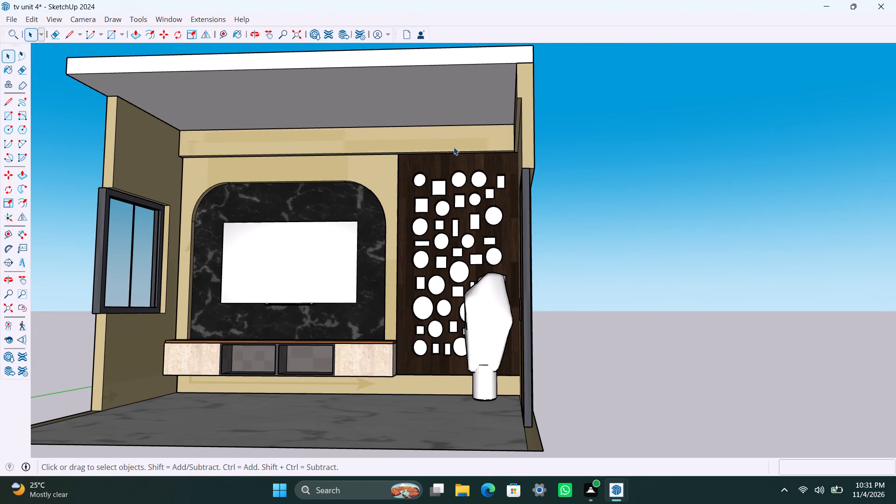
scroll(635, 163, down, 4)
middle_drag(607, 216, 669, 290)
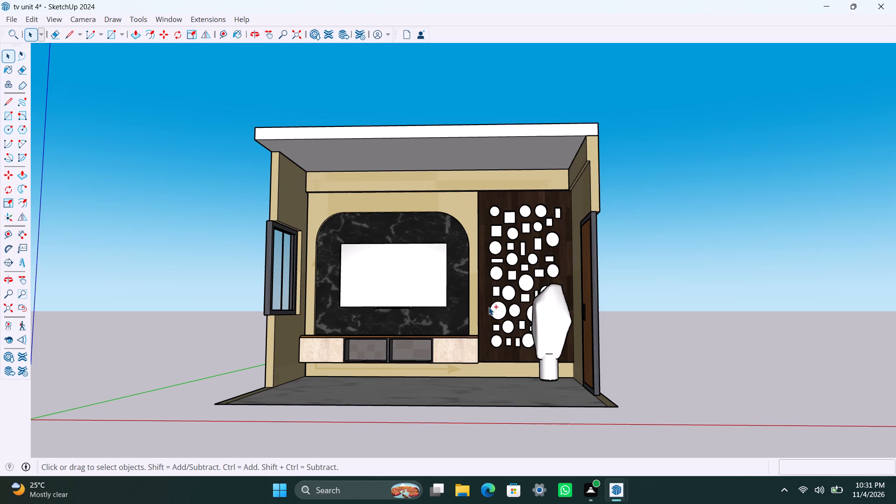
key(ctrl+s)
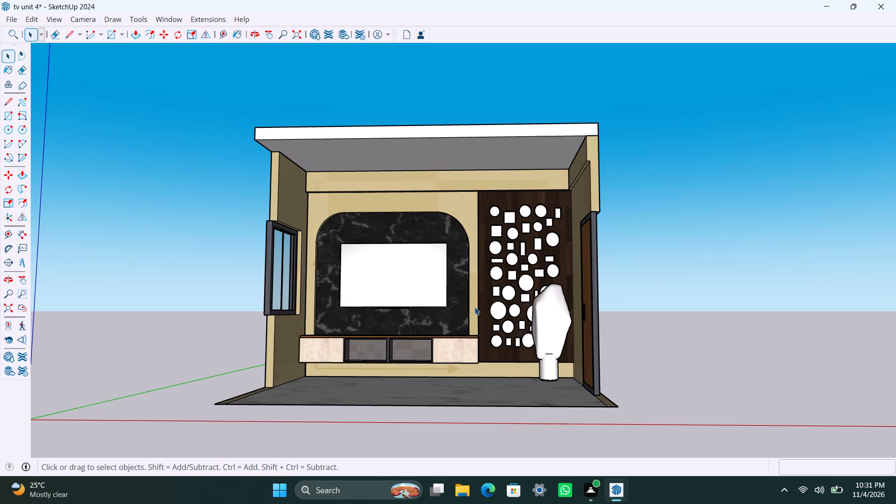